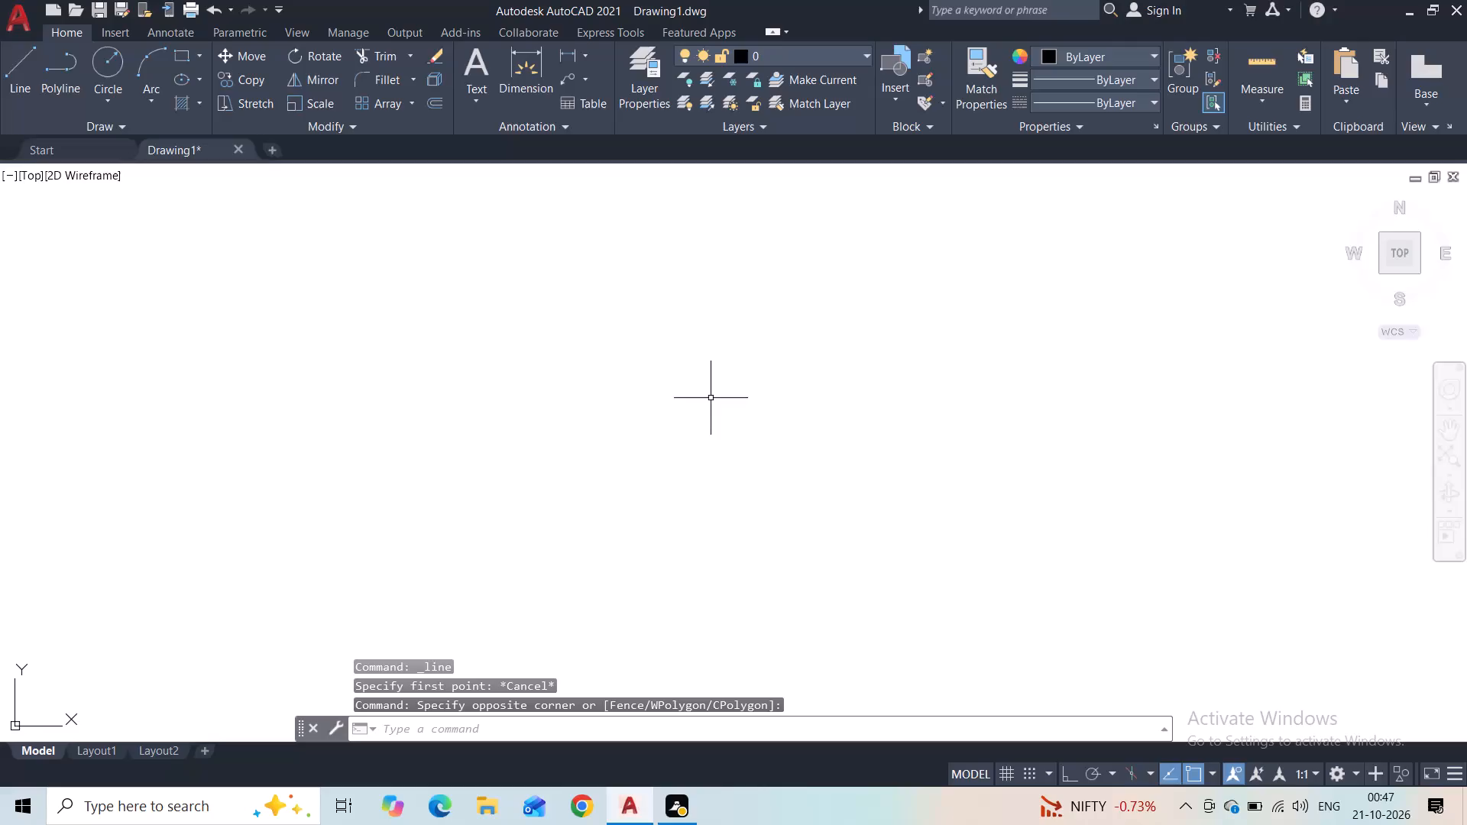
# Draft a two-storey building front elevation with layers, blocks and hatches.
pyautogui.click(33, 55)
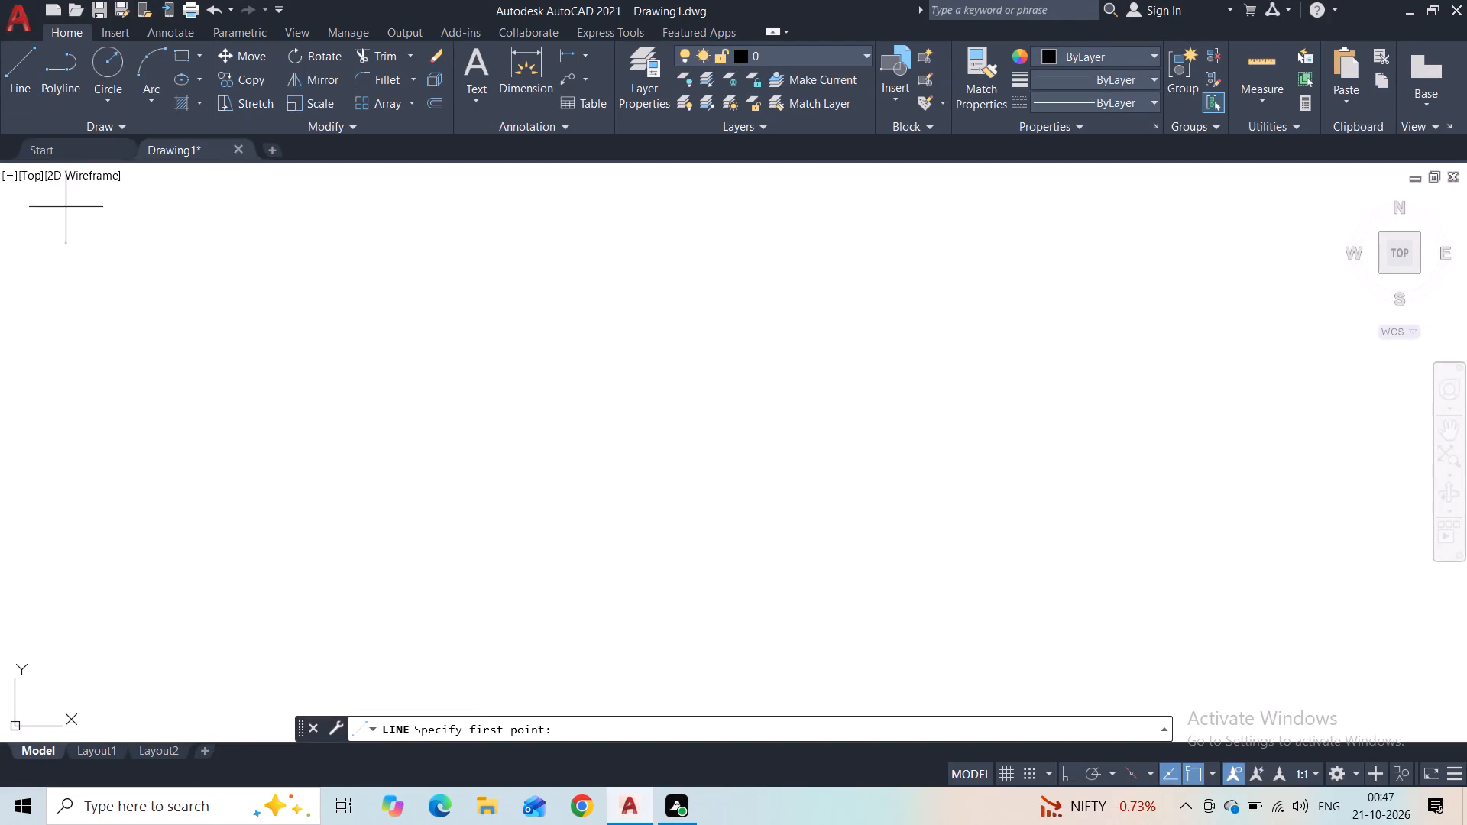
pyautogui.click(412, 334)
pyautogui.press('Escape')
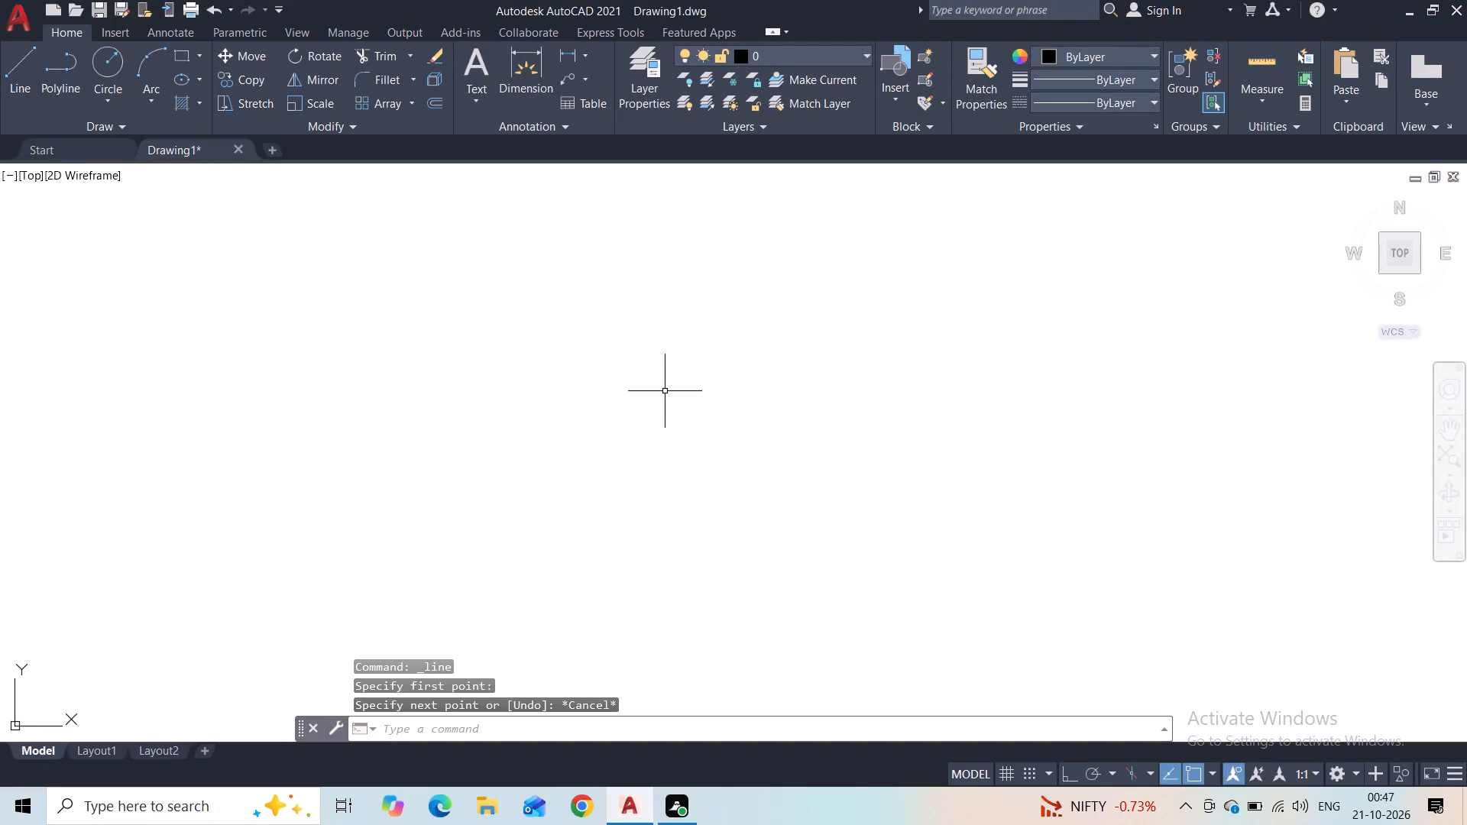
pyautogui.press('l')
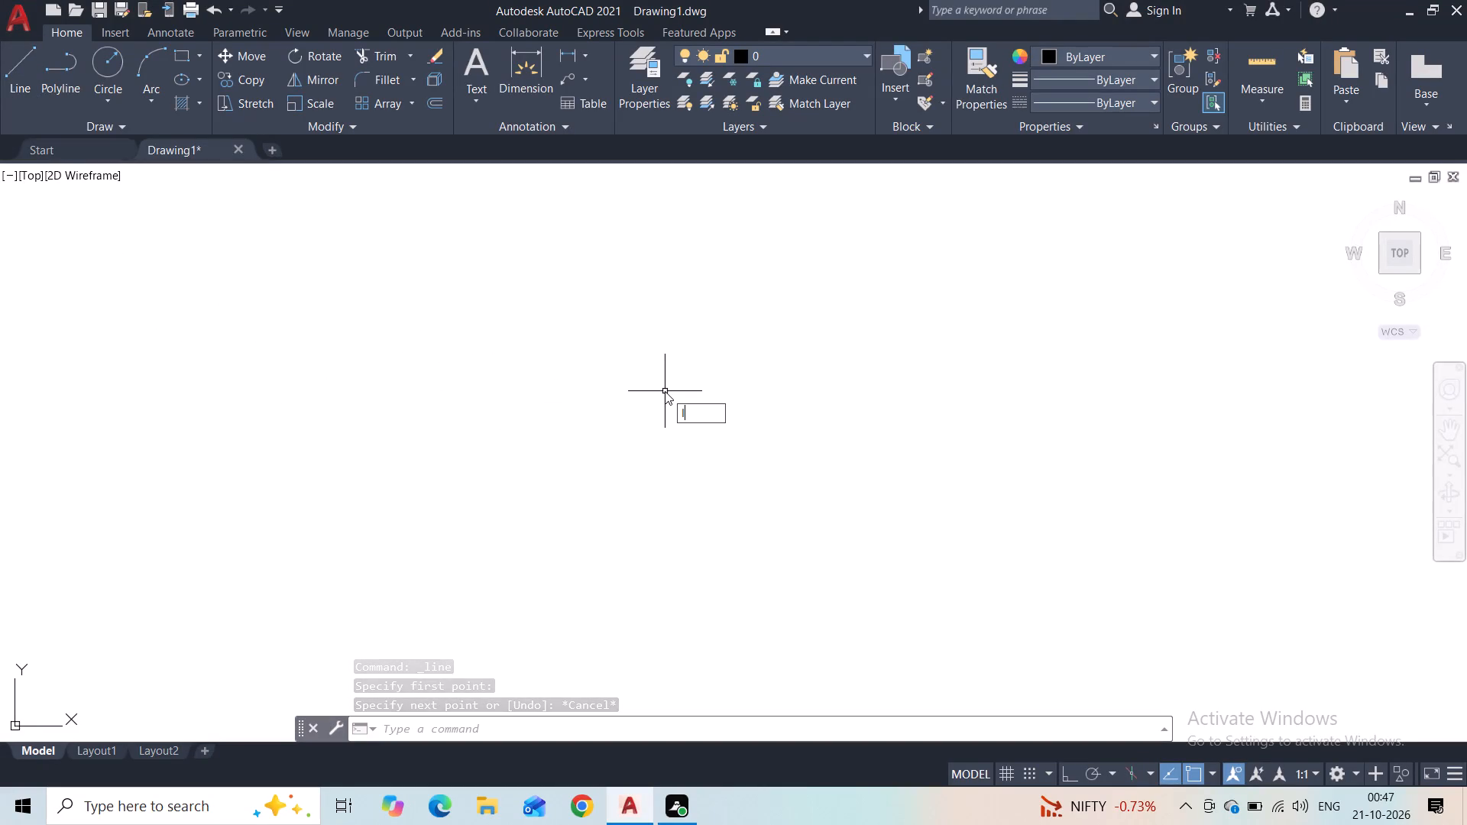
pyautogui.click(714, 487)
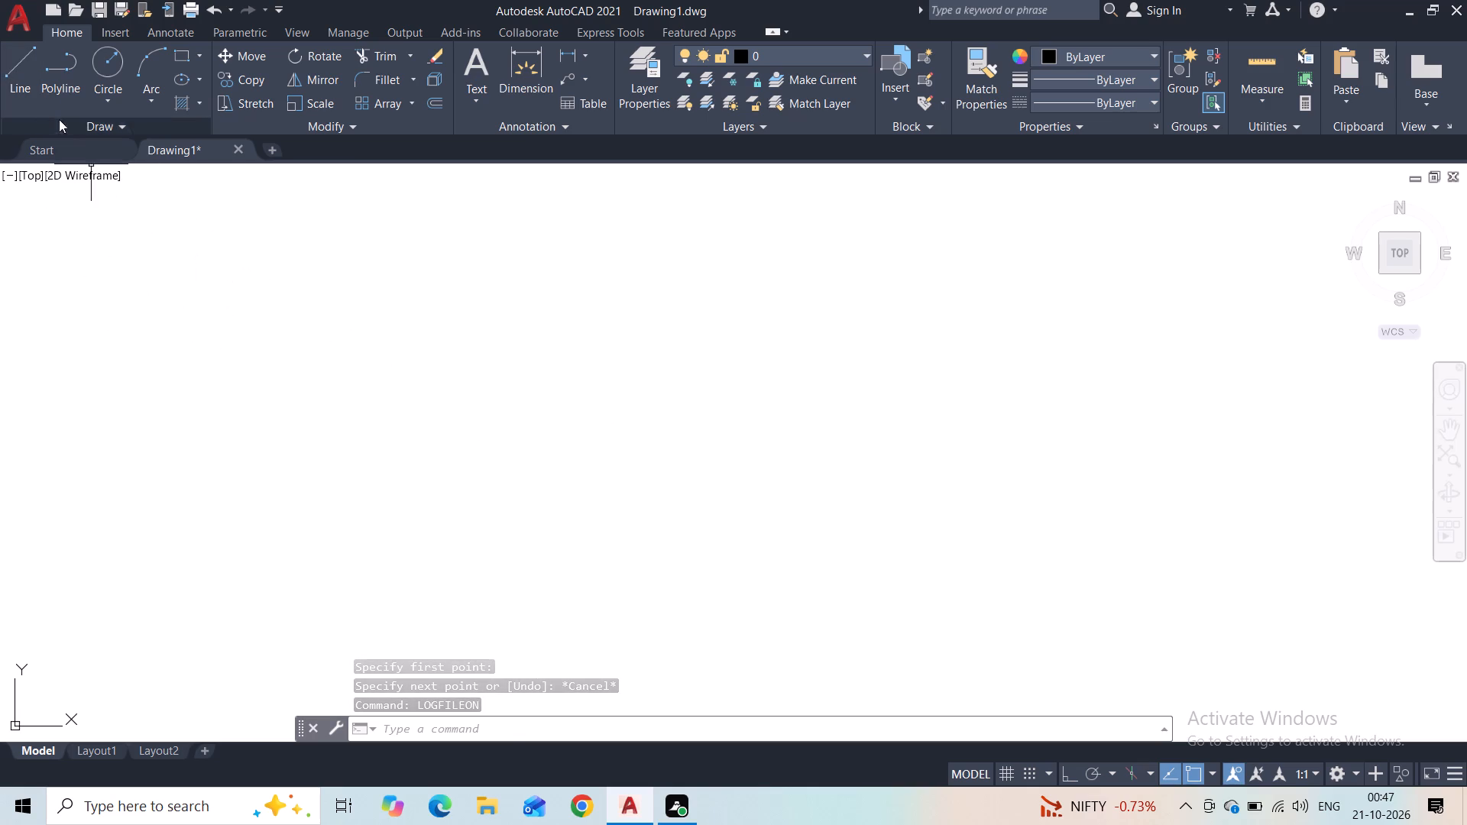
# With snap and ortho turned on, start a line chain with a short horizontal segment running to the right.
pyautogui.click(33, 80)
pyautogui.click(435, 355)
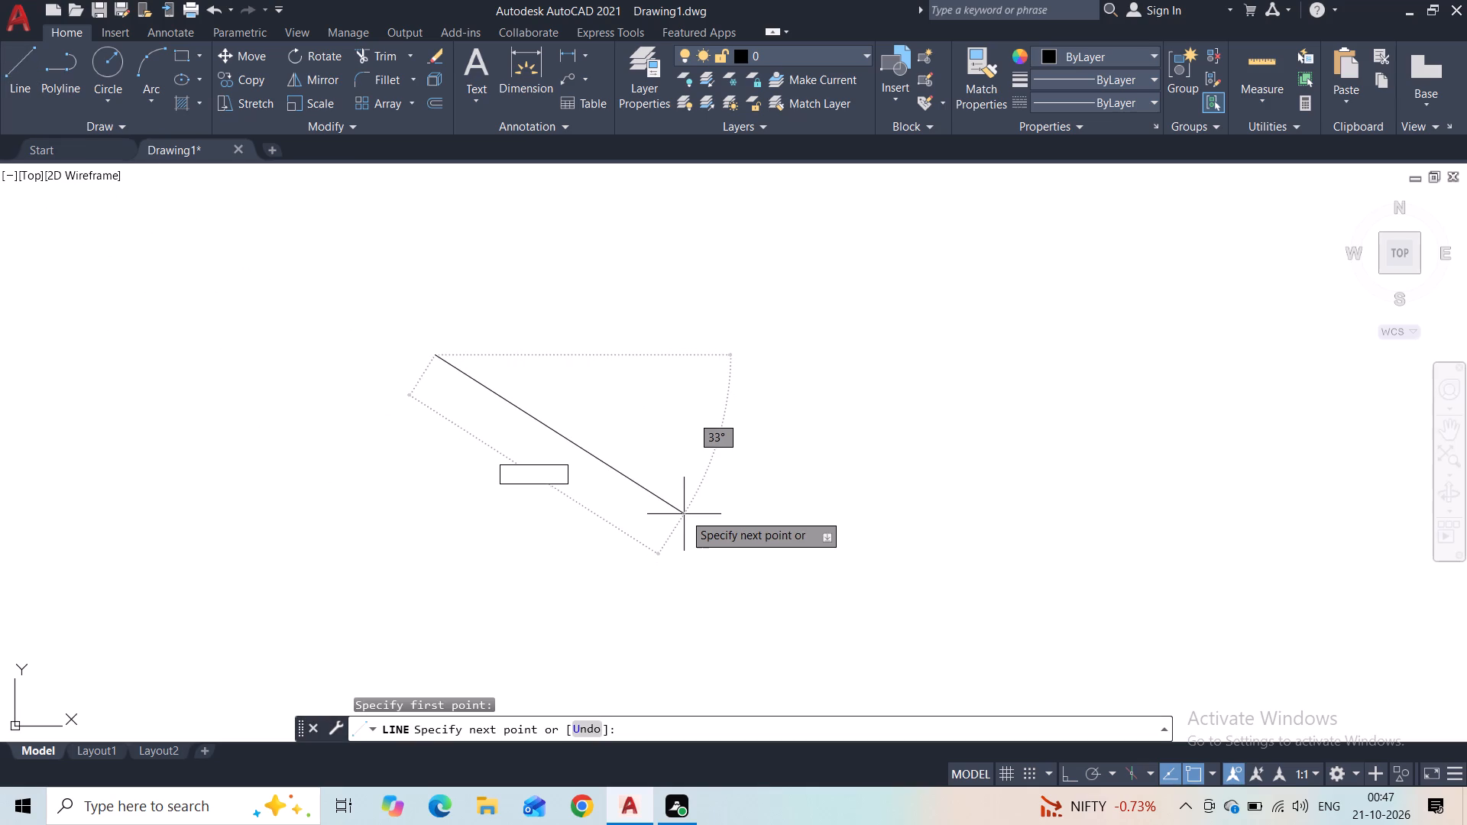
pyautogui.press('F9')
pyautogui.press('F9')
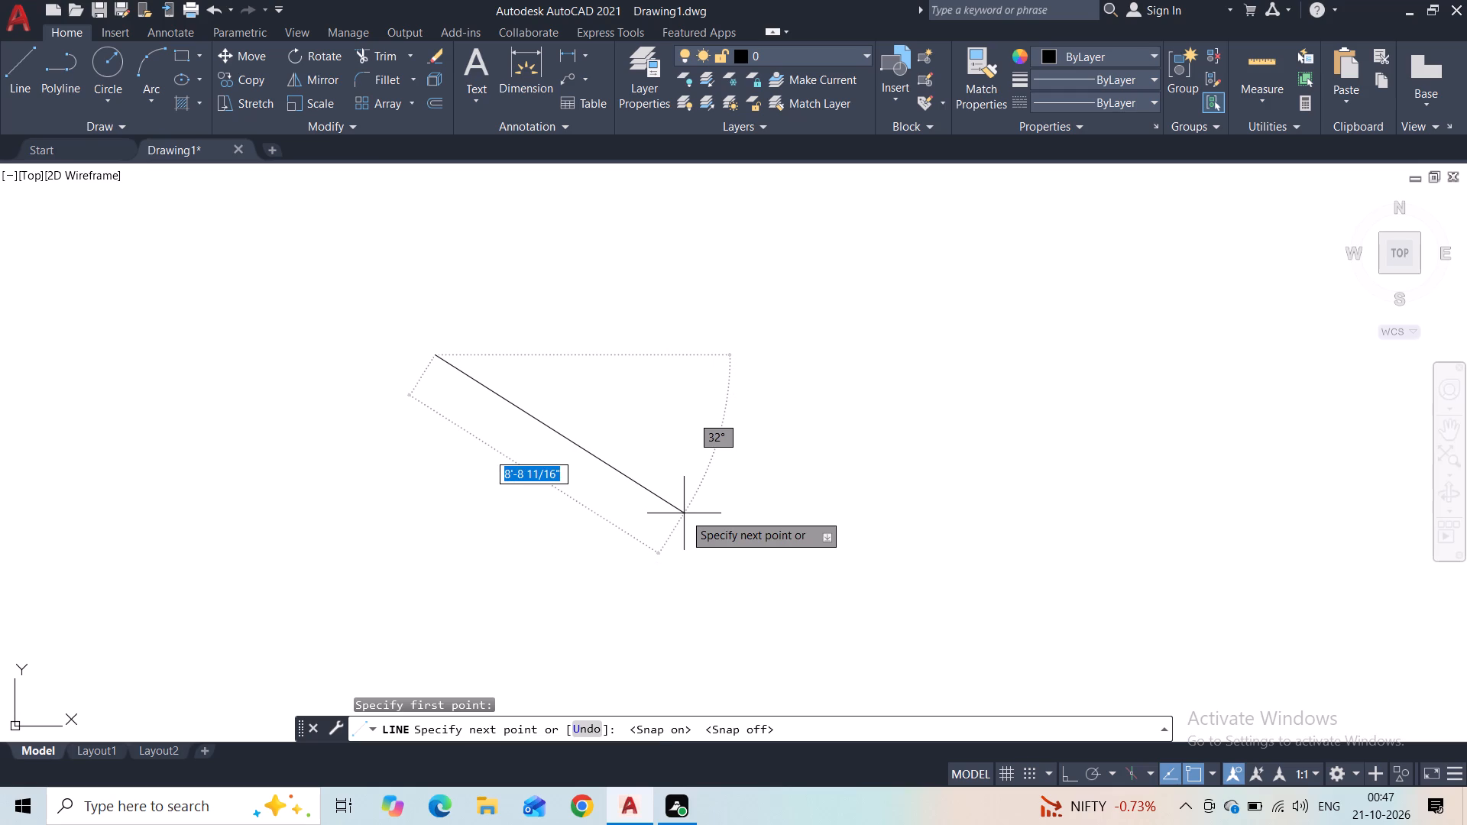
pyautogui.press('F9')
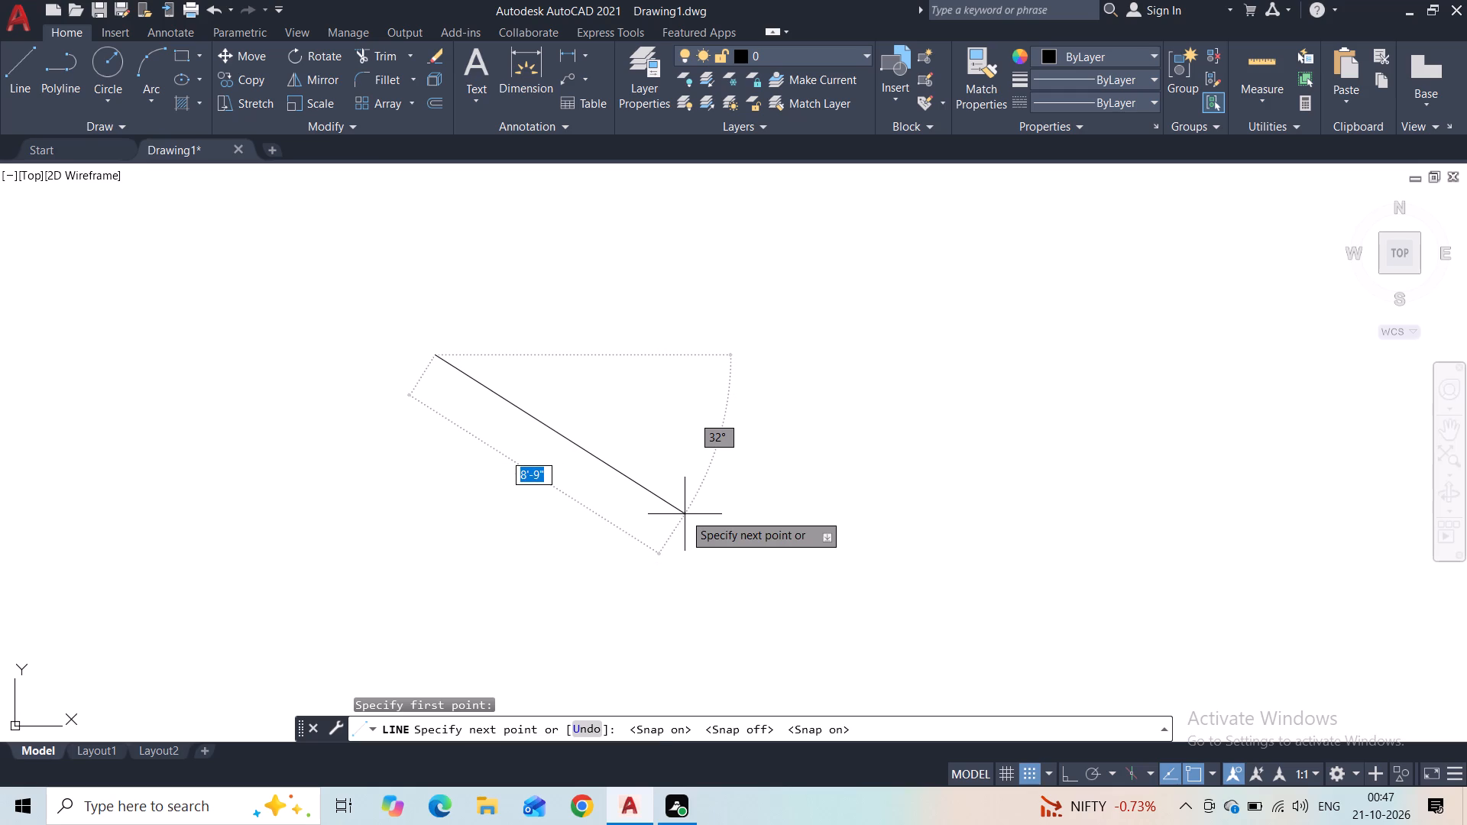
pyautogui.press('F8')
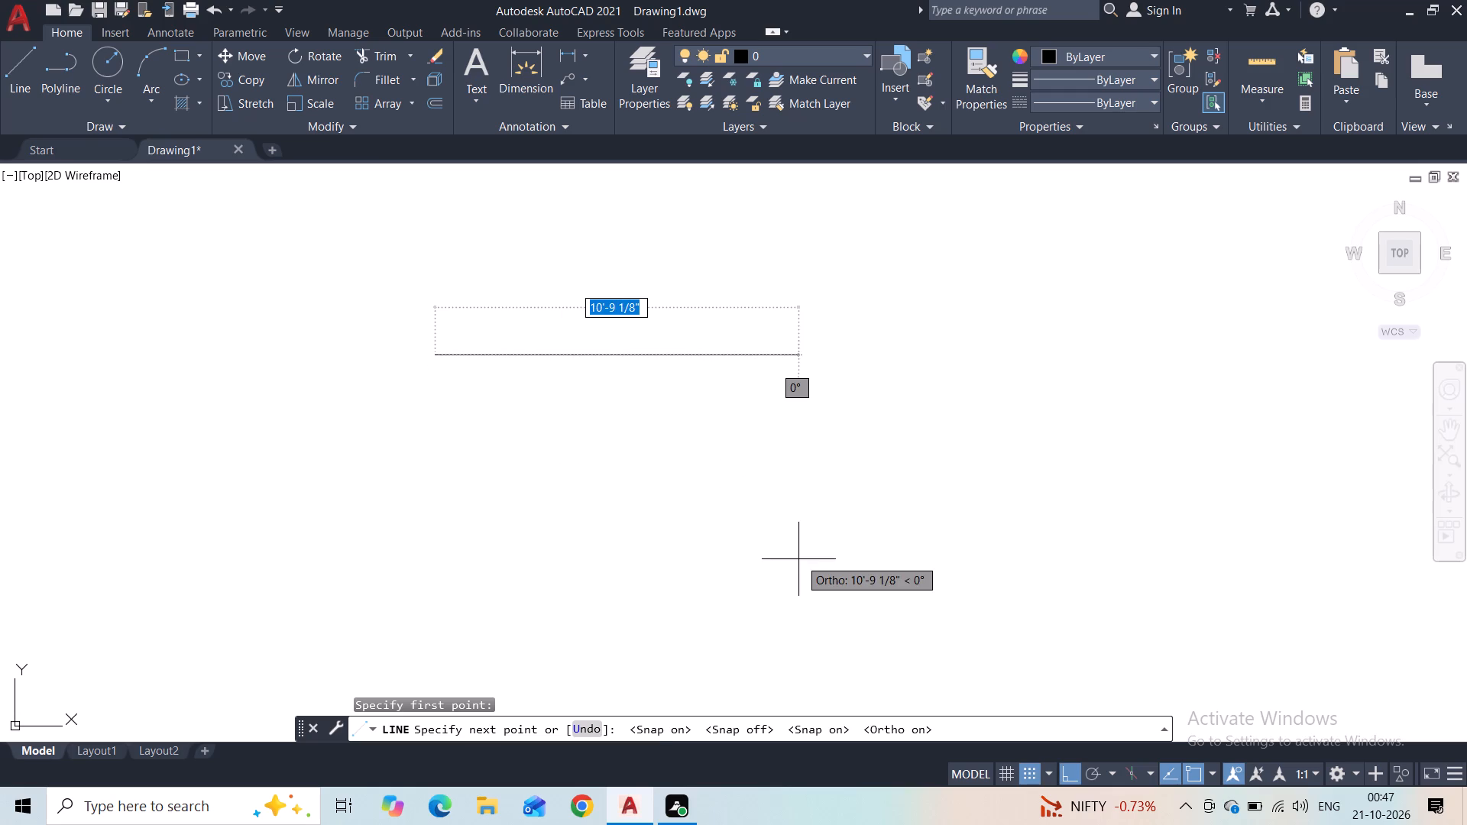
pyautogui.moveTo(706, 508); pyautogui.dragTo(704, 612, button='middle')
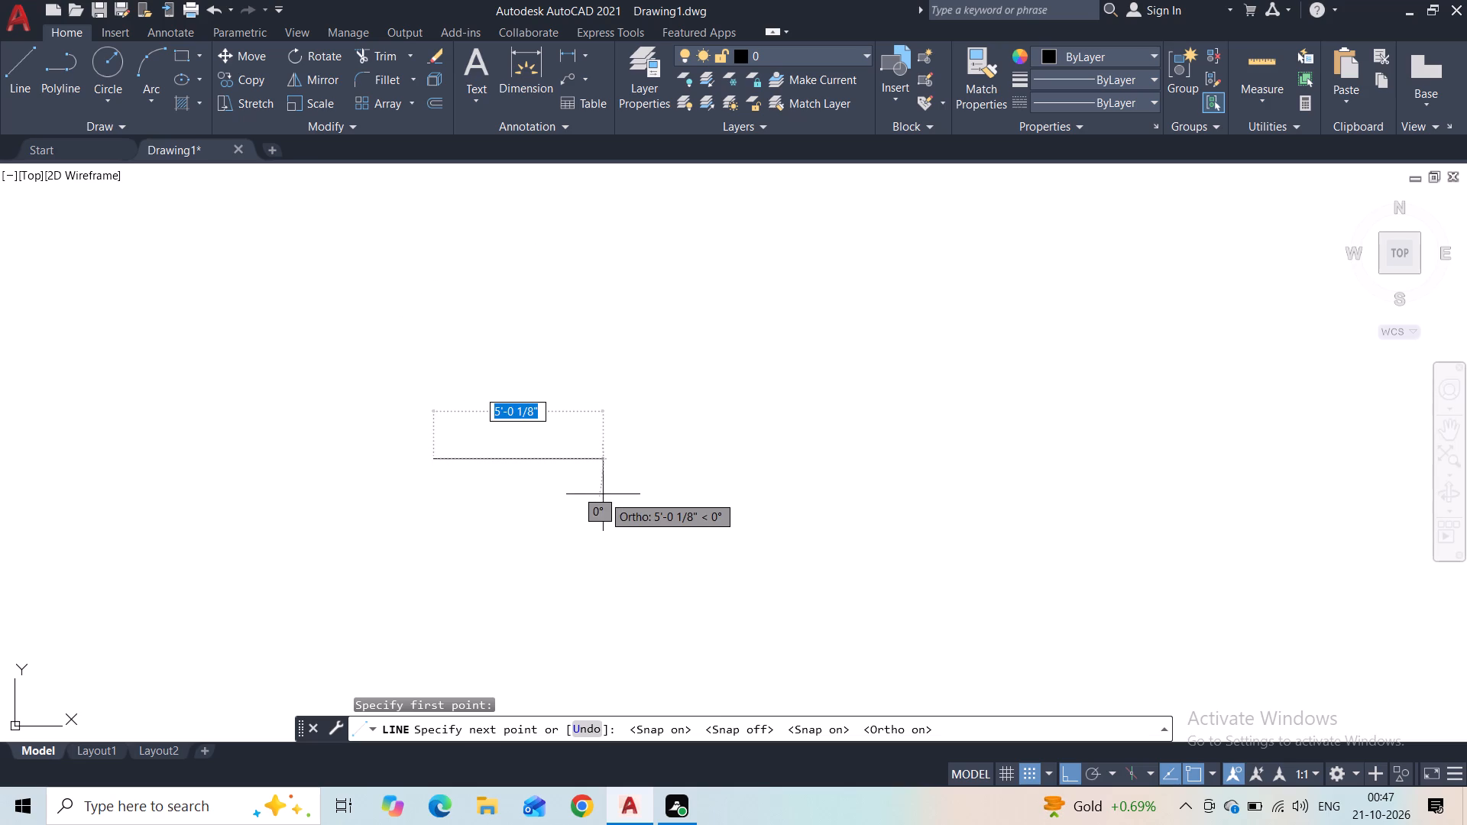
pyautogui.click(578, 491)
# Continue the chain with a 12' vertical segment upward and a horizontal segment about 26'-1" long to the right.
pyautogui.moveTo(570, 285); pyautogui.dragTo(549, 419, button='middle')
pyautogui.write('12')
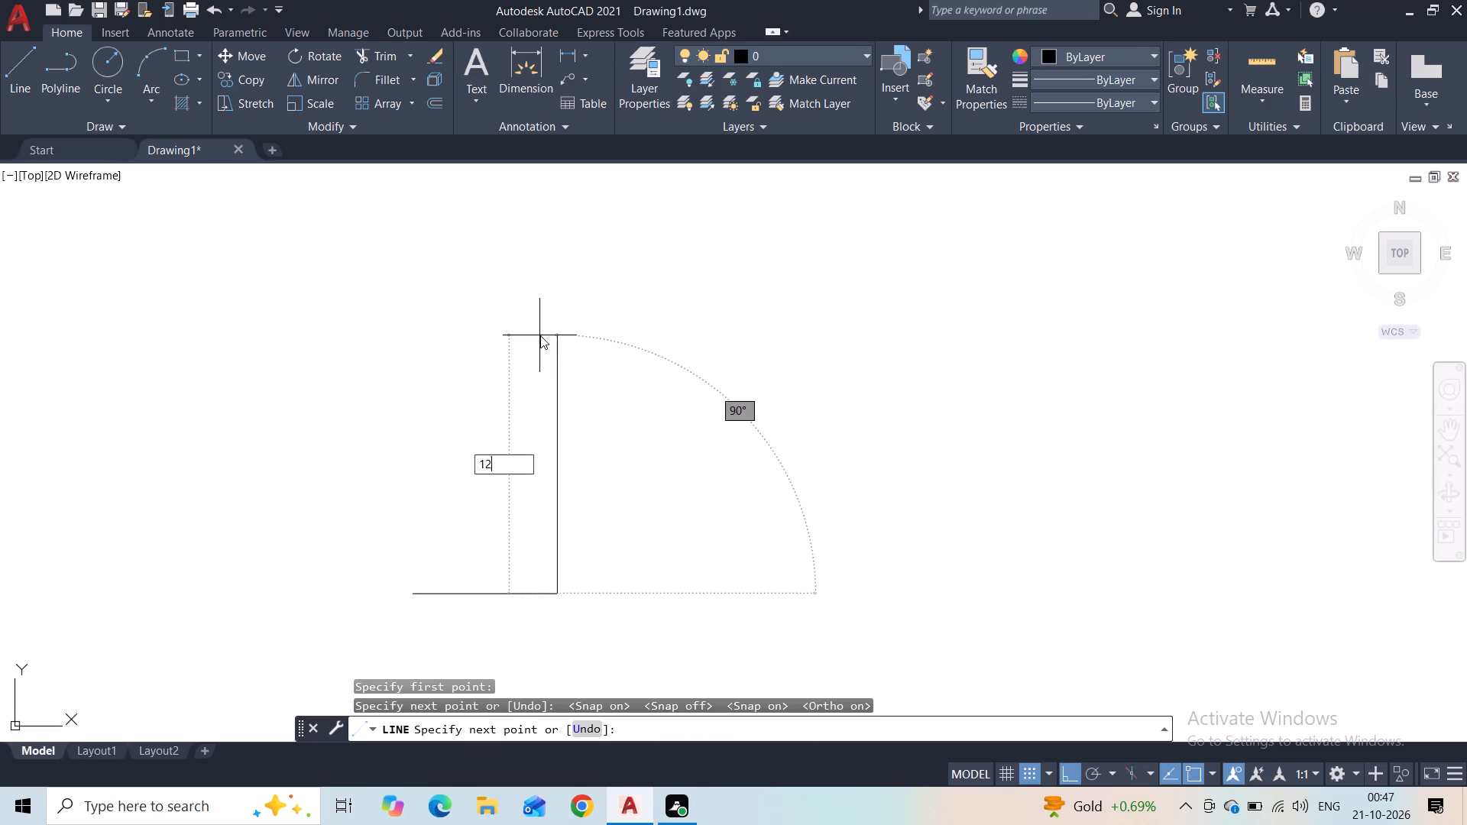
pyautogui.press("'")
pyautogui.press('Return')
pyautogui.moveTo(885, 312); pyautogui.dragTo(653, 348, button='middle')
pyautogui.scroll(-1, 653, 348)
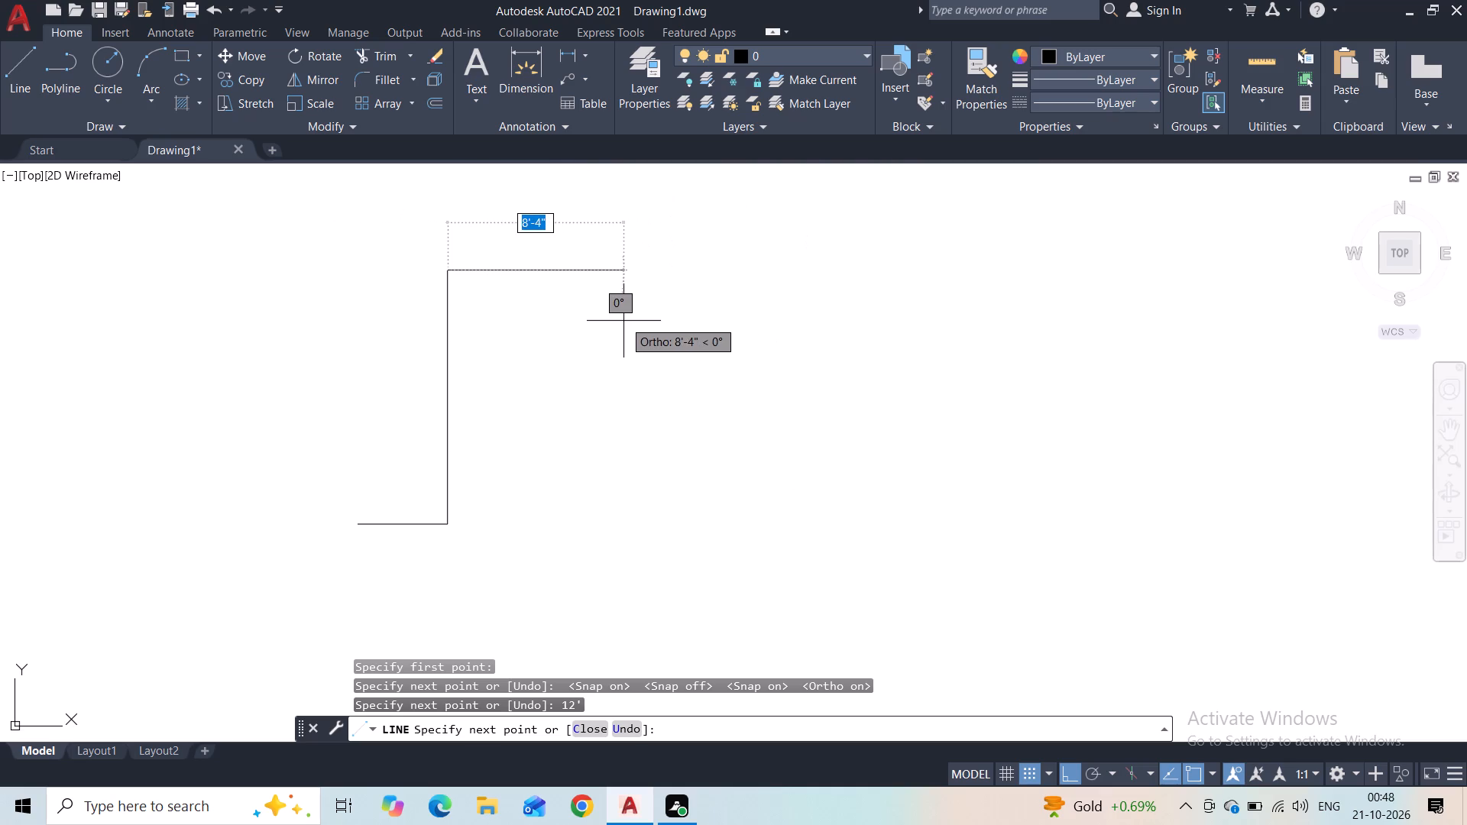
pyautogui.click(999, 296)
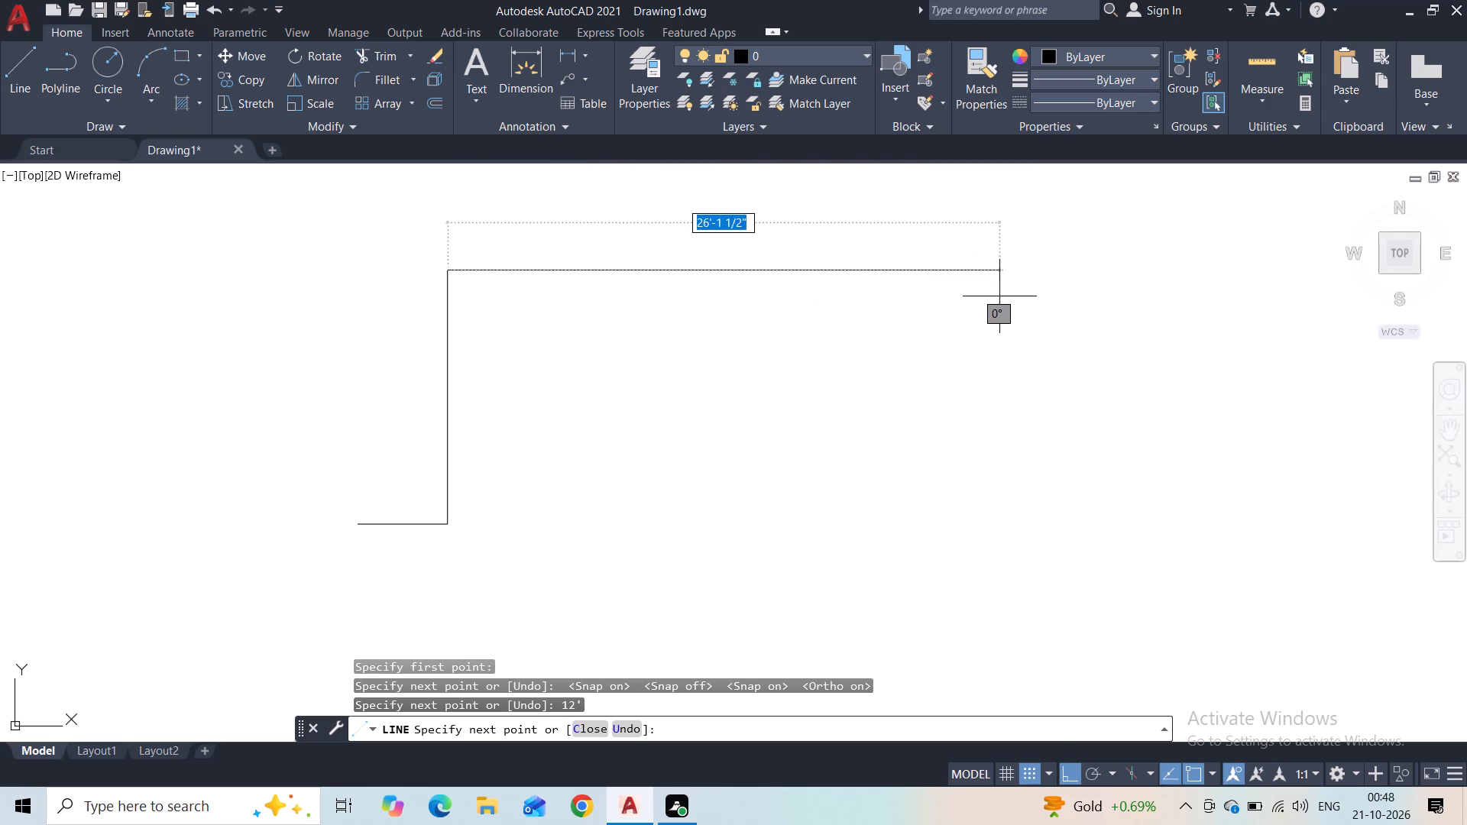
pyautogui.press('Escape')
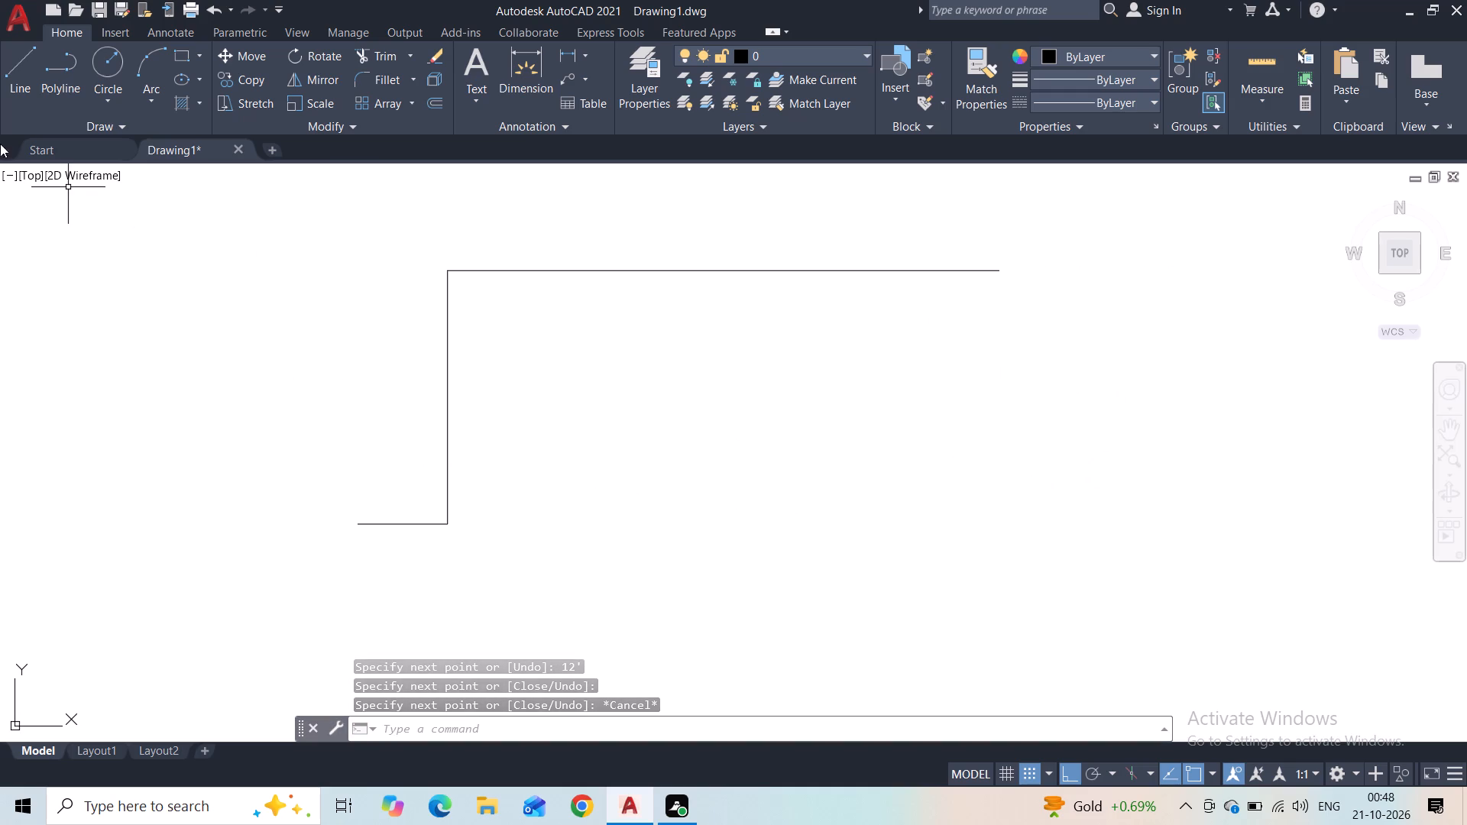
# Draw a 9" line leftward from the 12' vertical line, continuing upward about 2'-7" parallel to it.
pyautogui.click(9, 89)
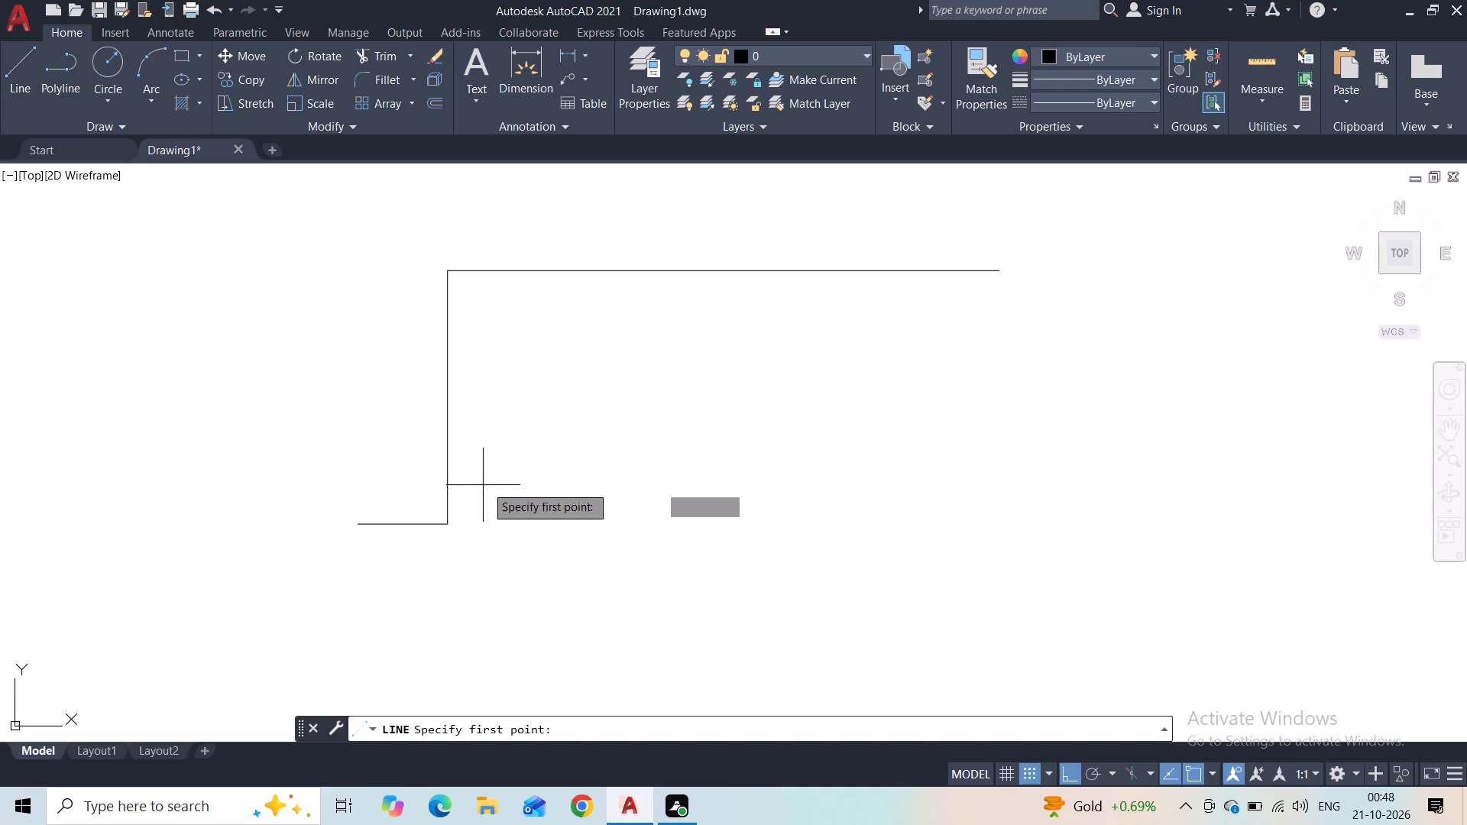
pyautogui.scroll(2, 440, 448)
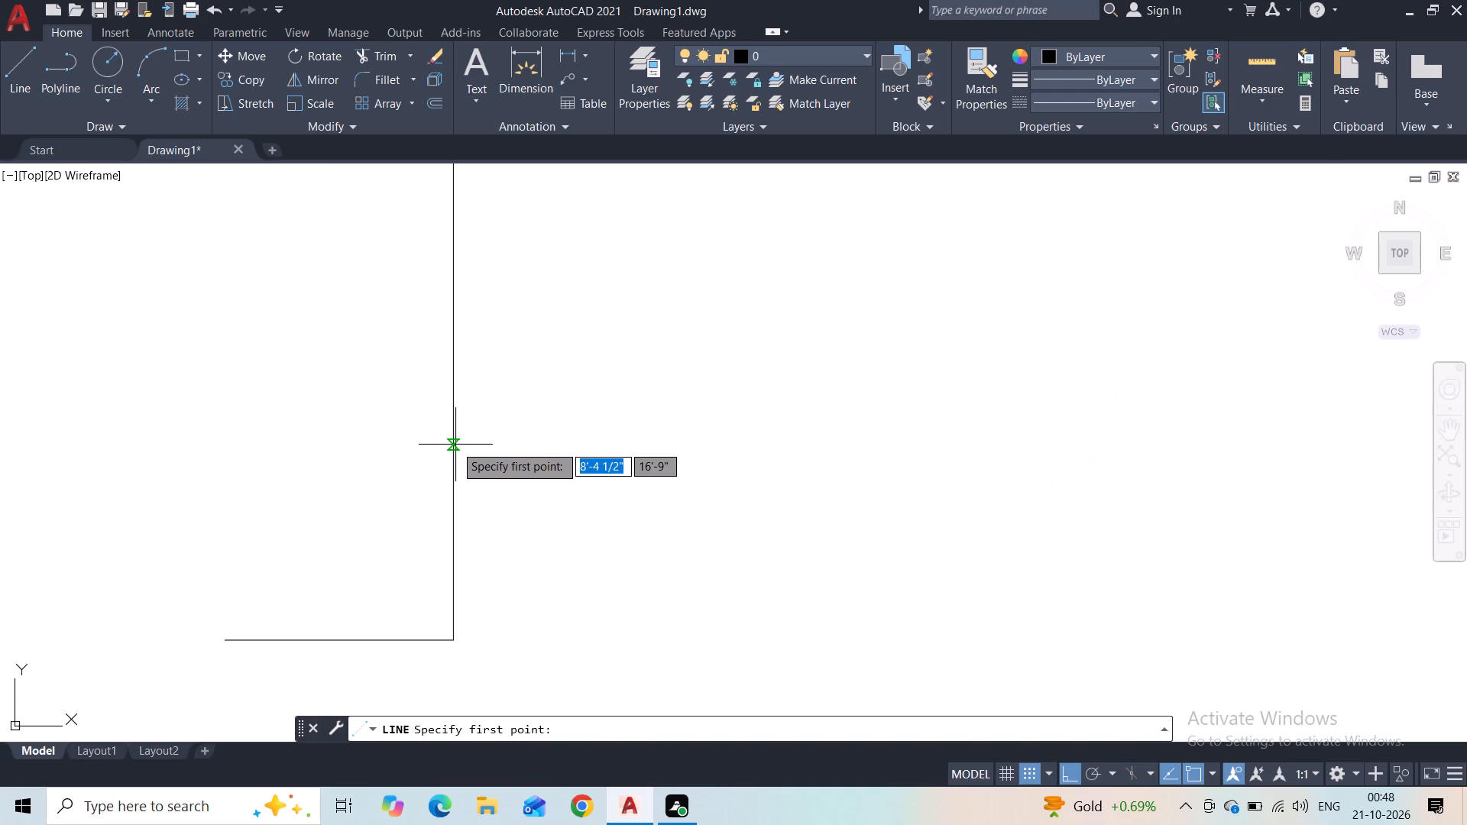
pyautogui.click(454, 448)
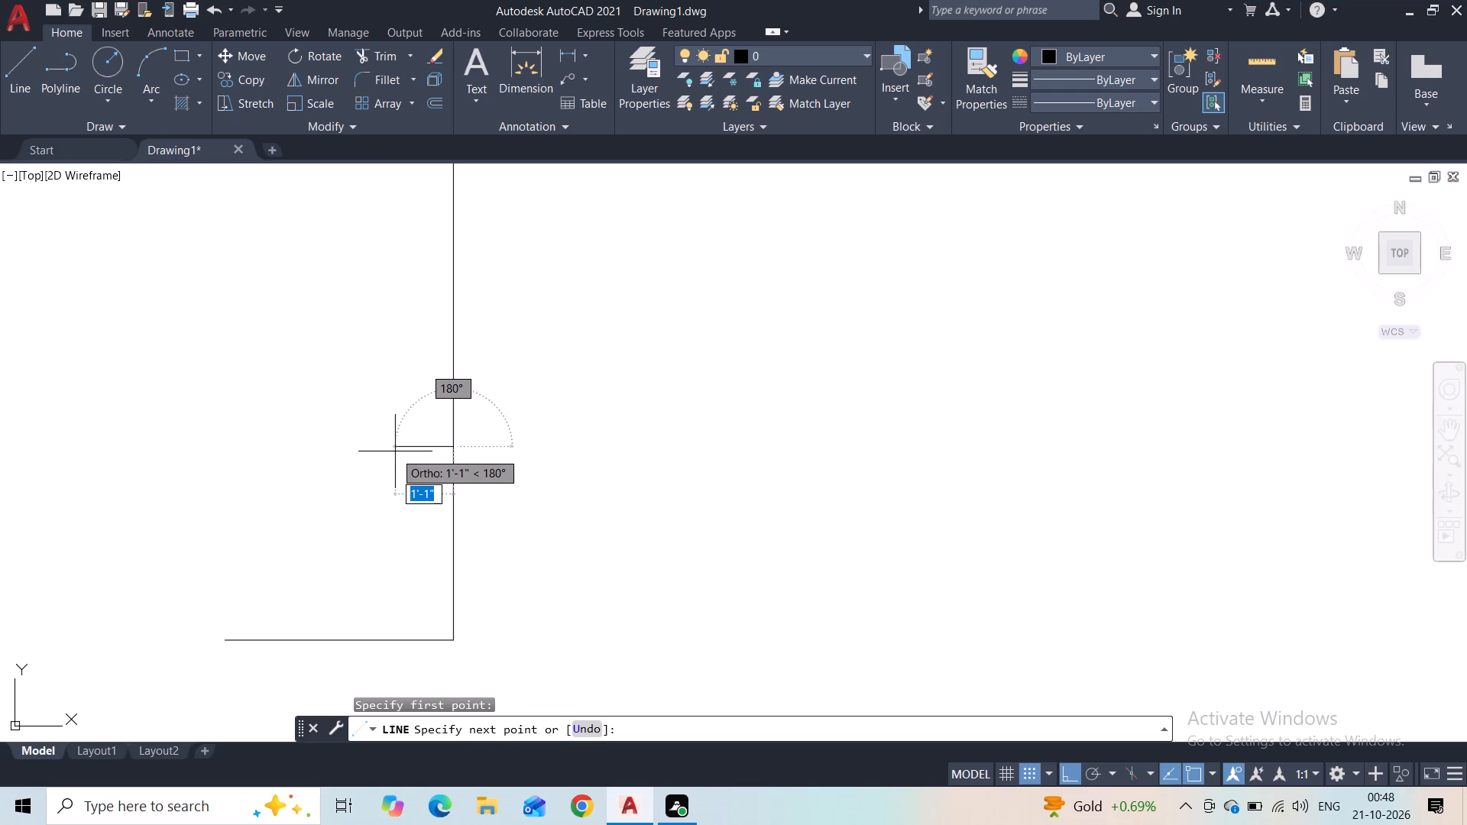
pyautogui.write('9"')
pyautogui.press('Return')
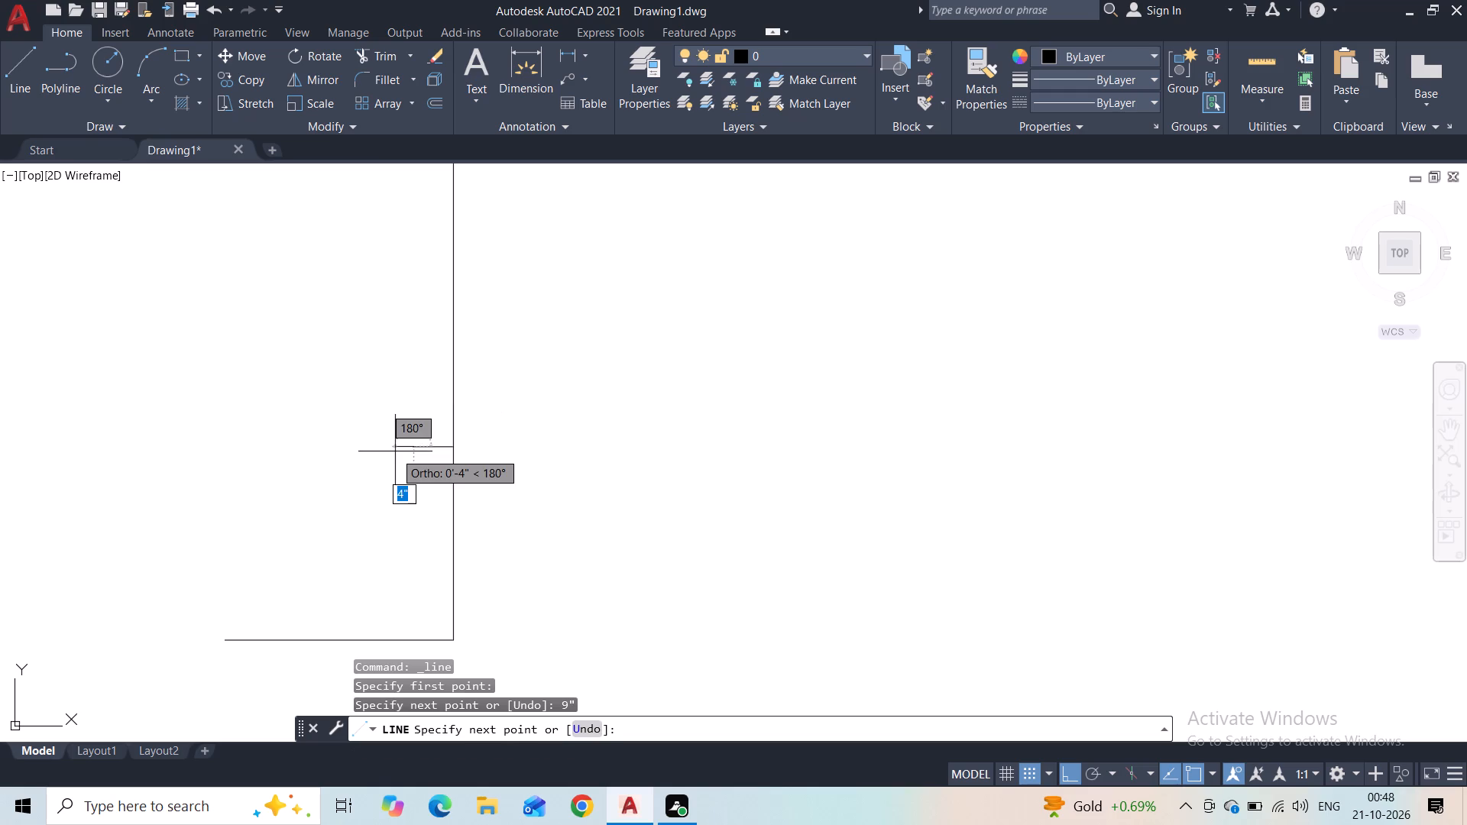
pyautogui.scroll(-1, 416, 309)
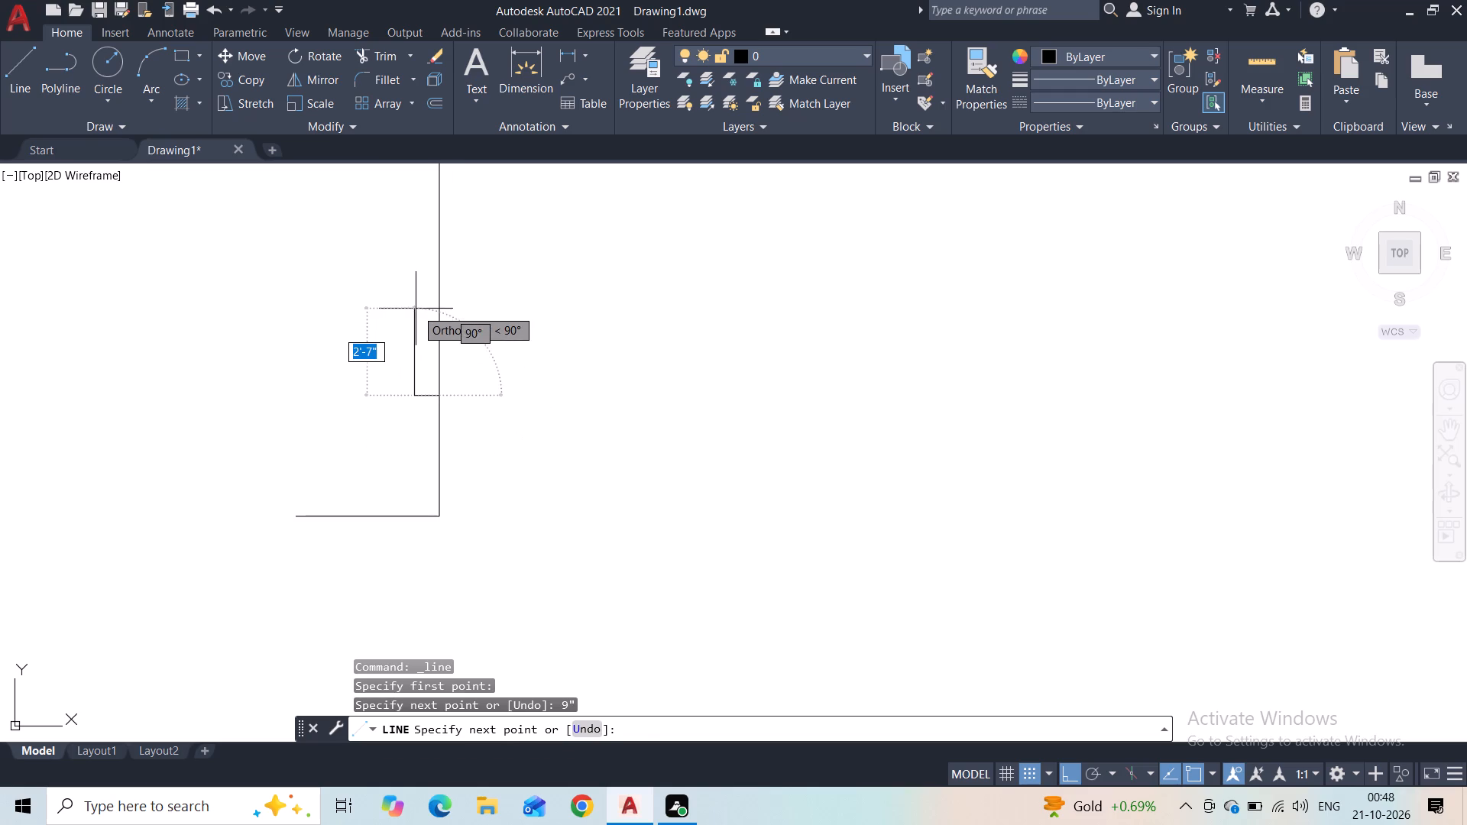
pyautogui.click(416, 308)
pyautogui.press('Escape')
# Draw a line from the upper end of the short parallel line up to the level of the top horizontal line.
pyautogui.scroll(-2, 414, 258)
pyautogui.moveTo(527, 306); pyautogui.dragTo(518, 383, button='middle')
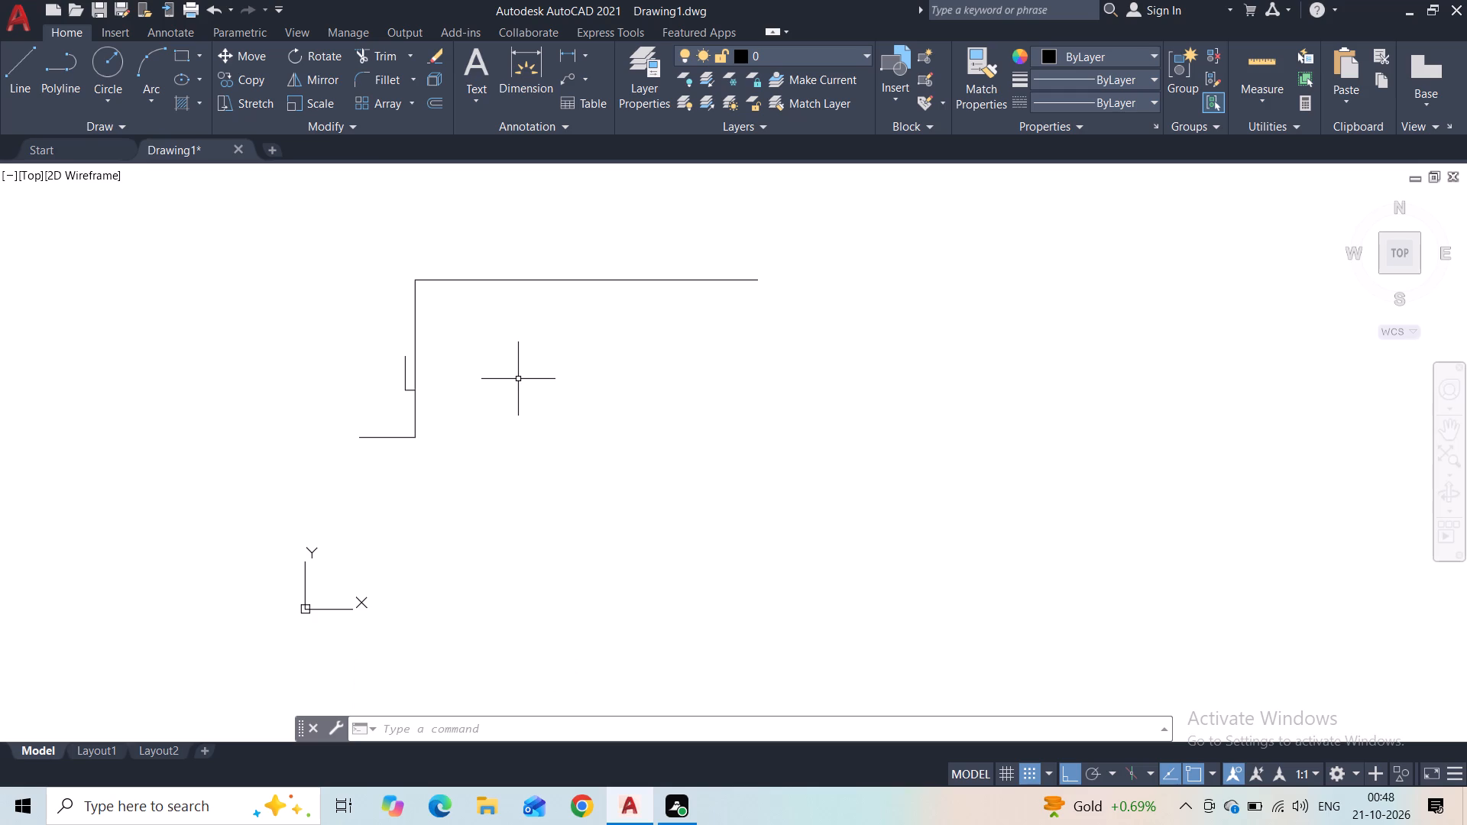
pyautogui.scroll(2, 409, 344)
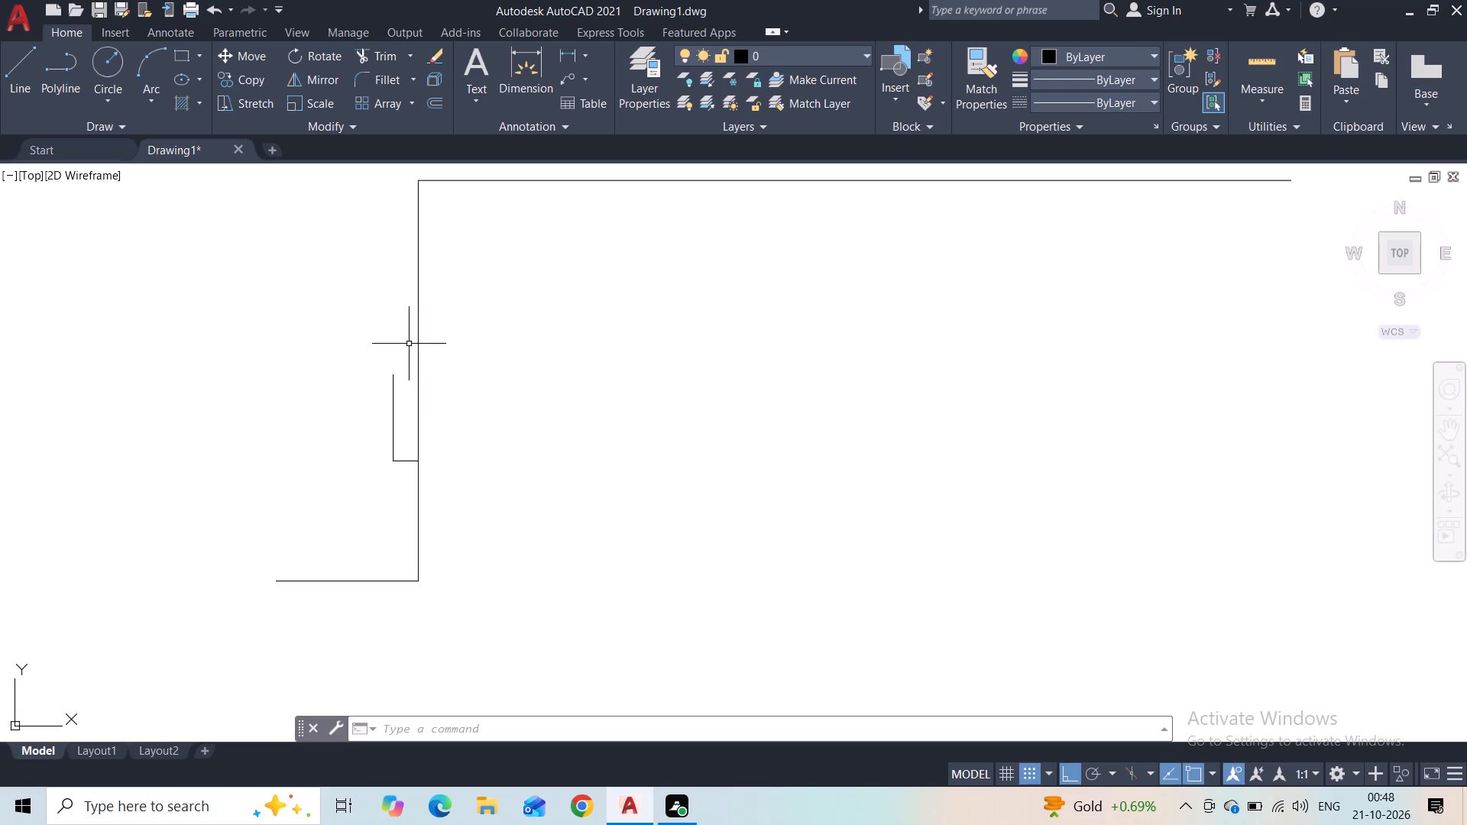
pyautogui.click(25, 68)
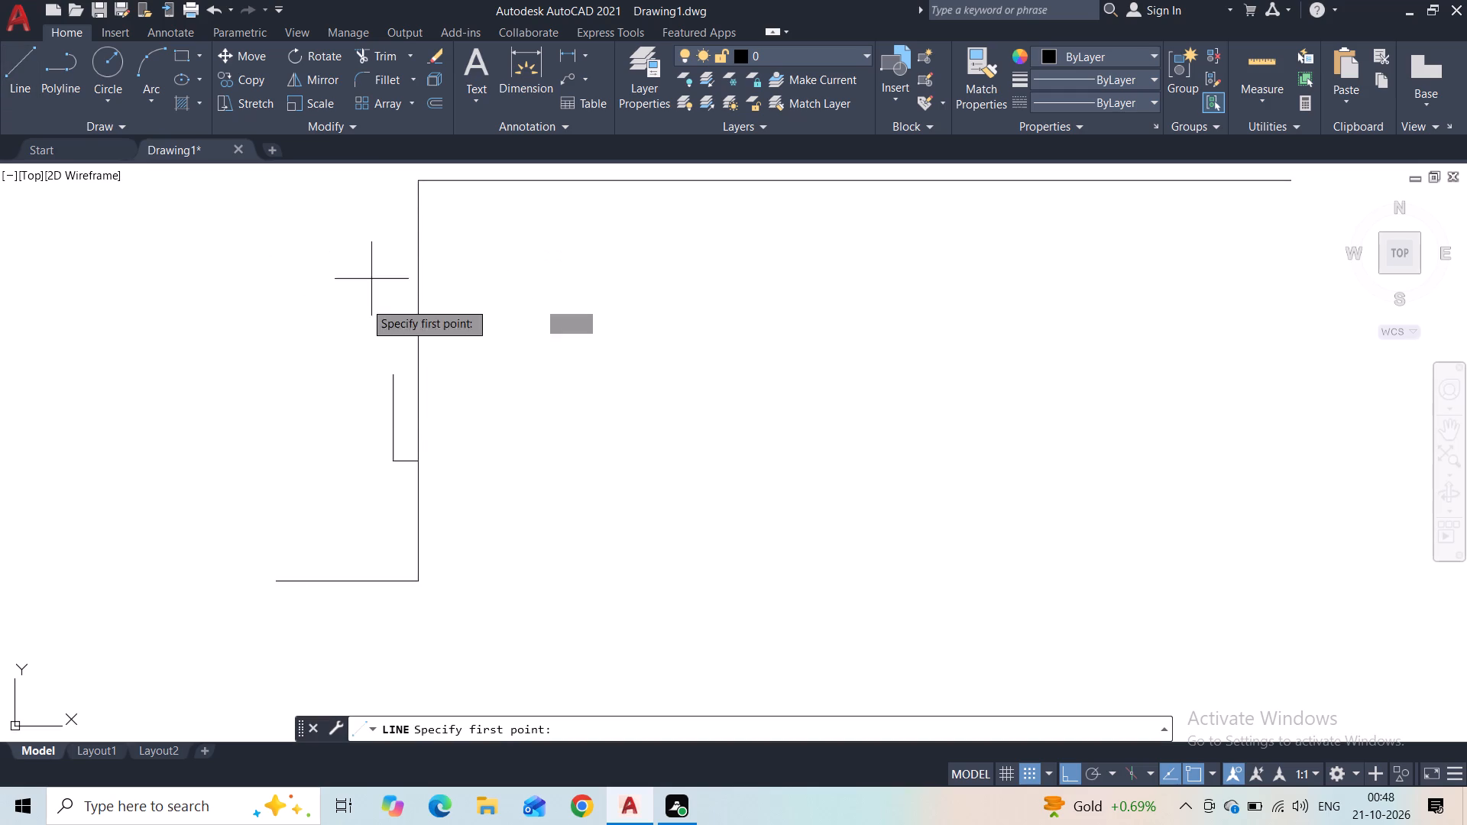
pyautogui.click(389, 374)
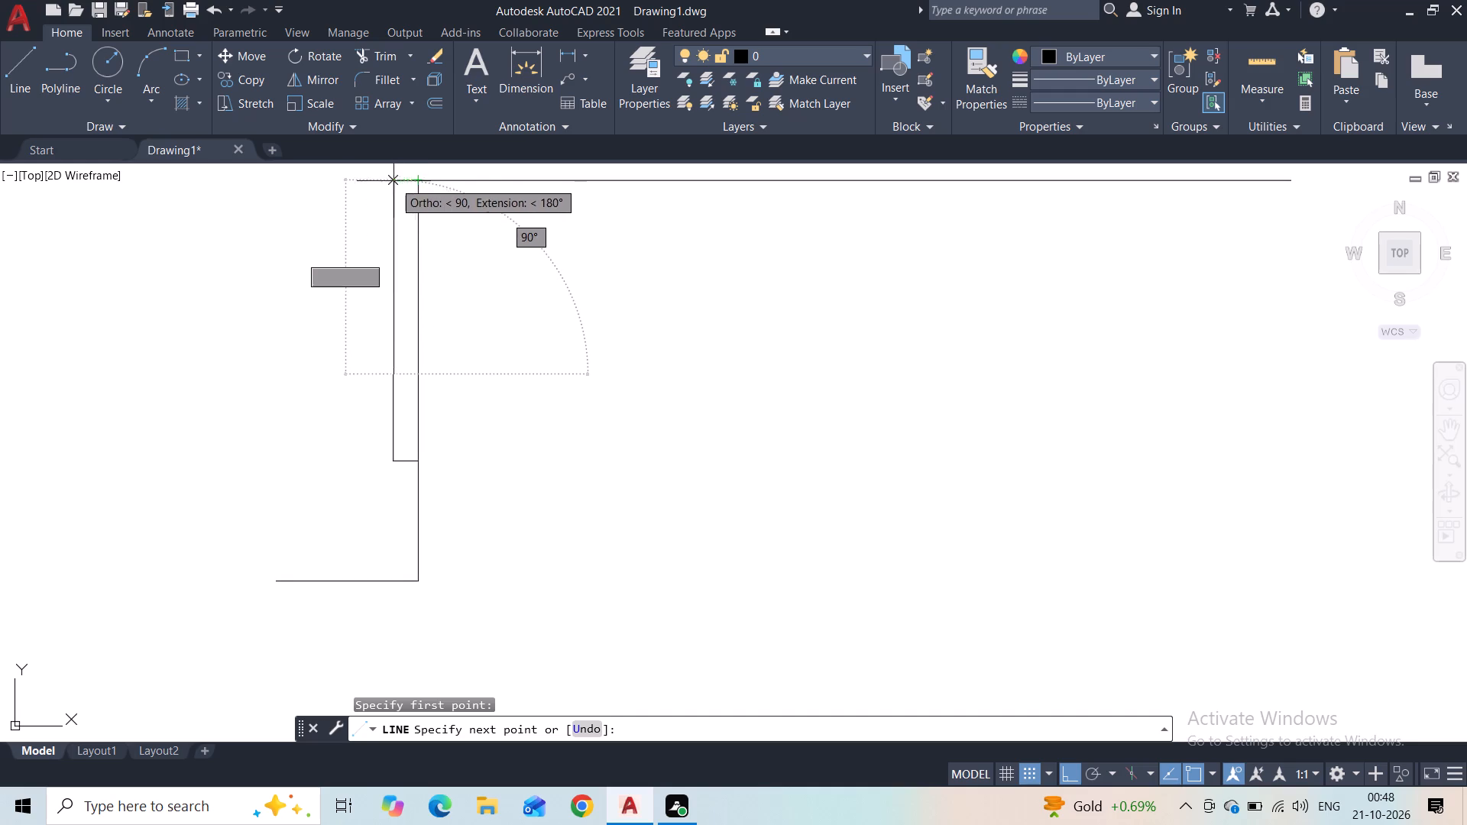
pyautogui.click(393, 181)
pyautogui.press('Escape')
# Draw a vertical line from the 9" connector's left end down to the bottom horizontal line.
pyautogui.scroll(2, 395, 469)
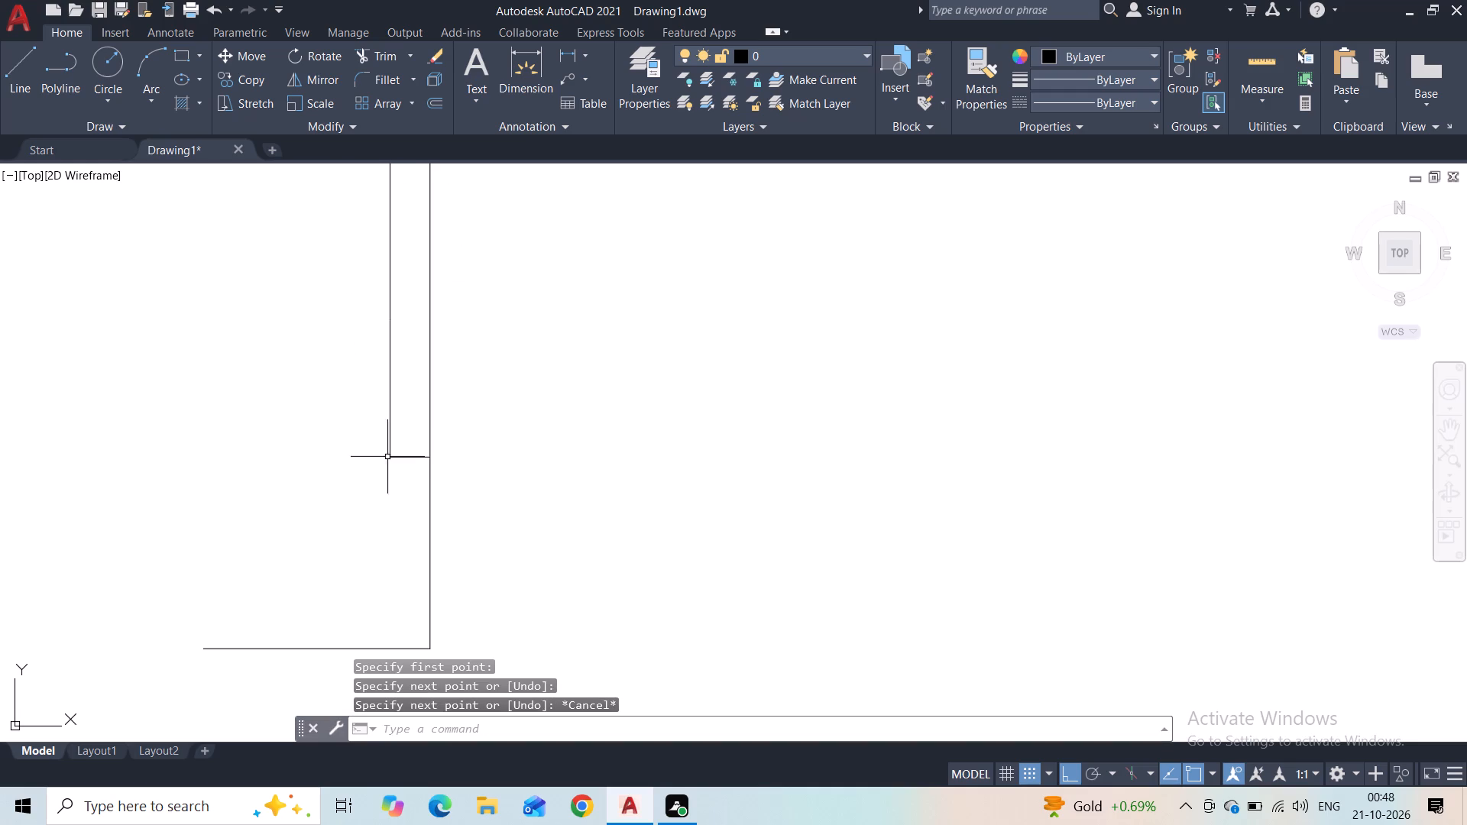
pyautogui.moveTo(376, 443); pyautogui.dragTo(329, 326, button='middle')
pyautogui.click(5, 91)
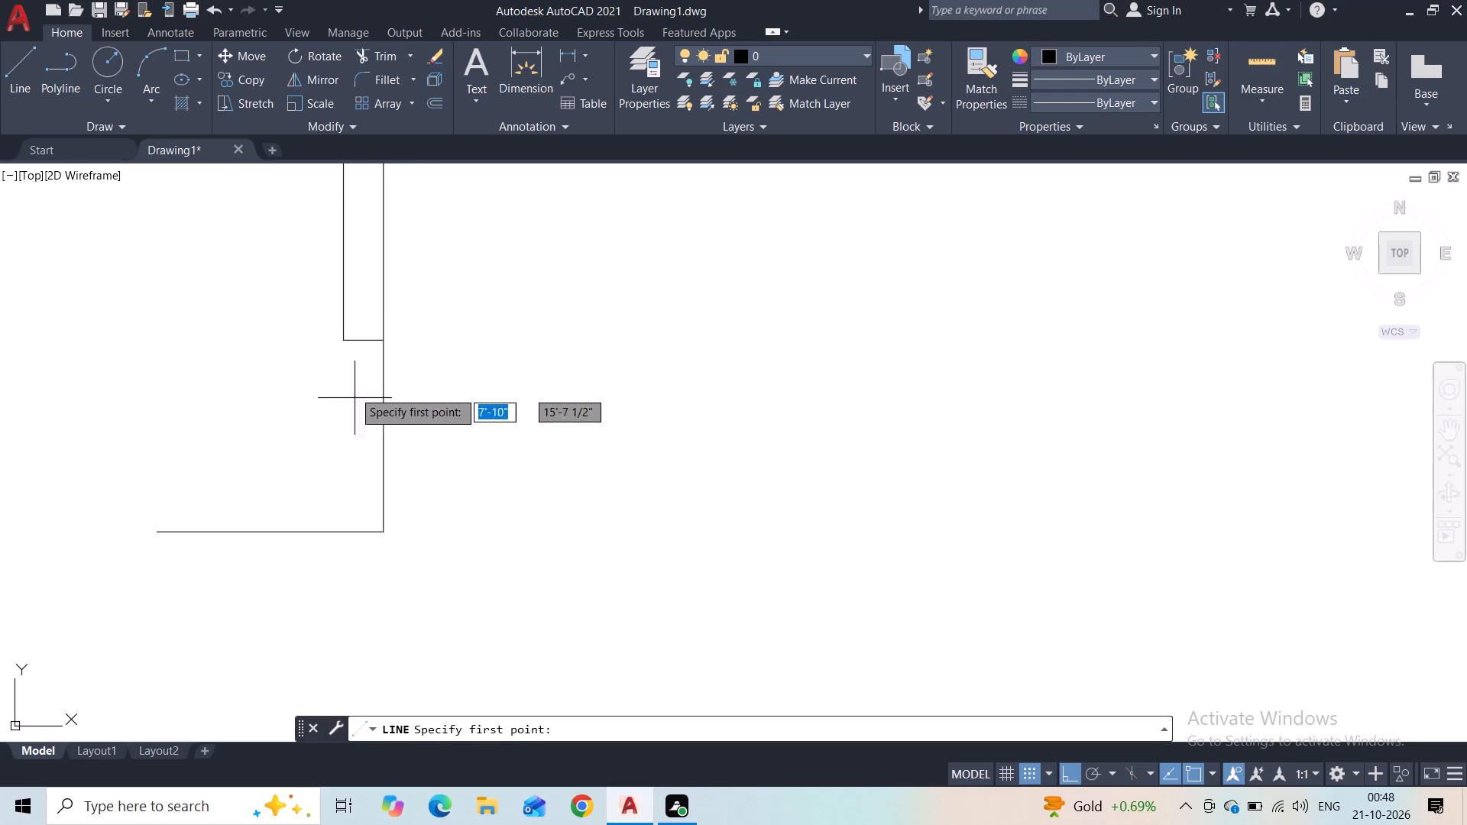
pyautogui.click(346, 341)
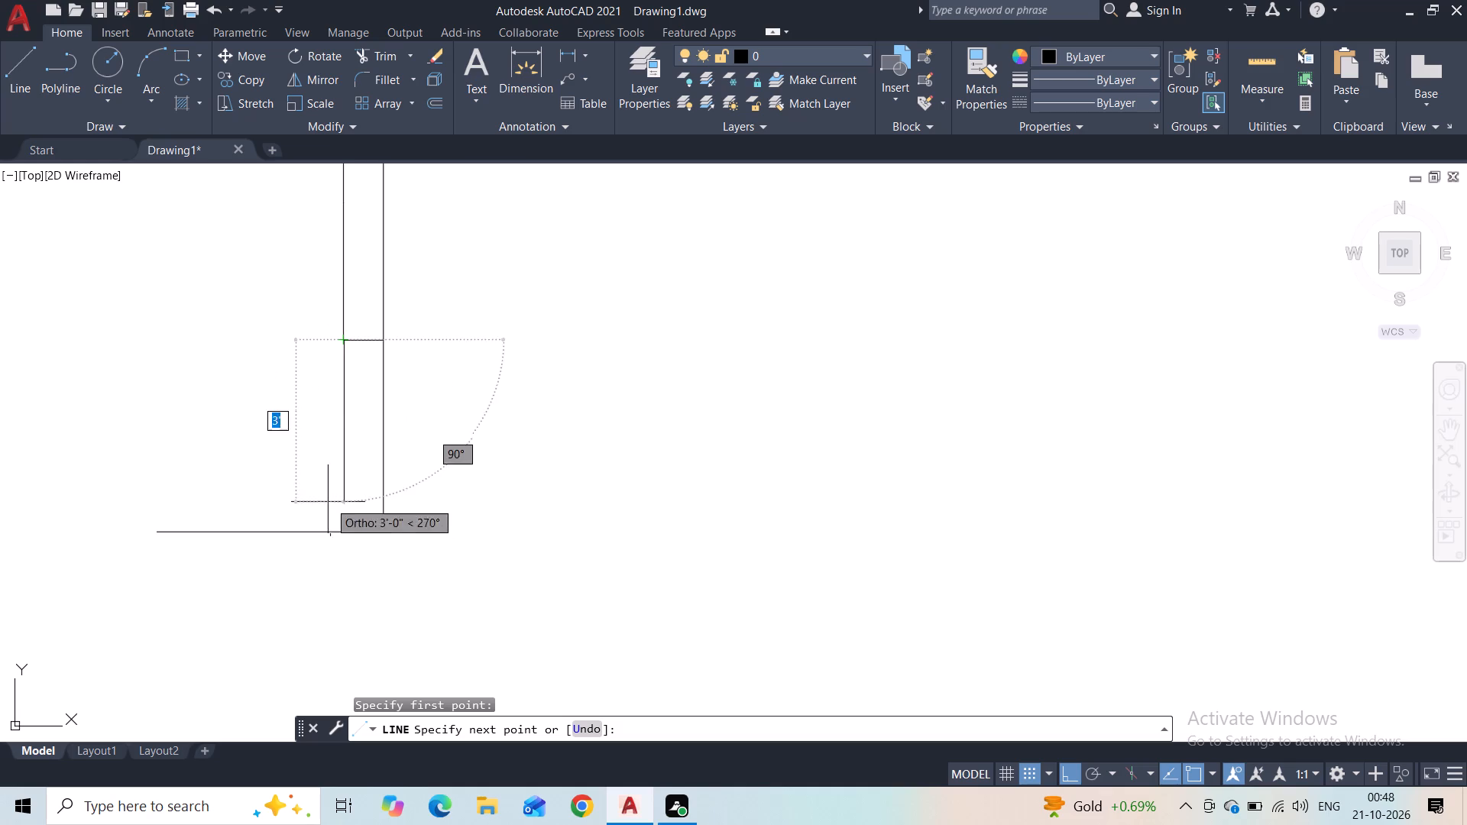
pyautogui.click(346, 532)
pyautogui.press('Escape')
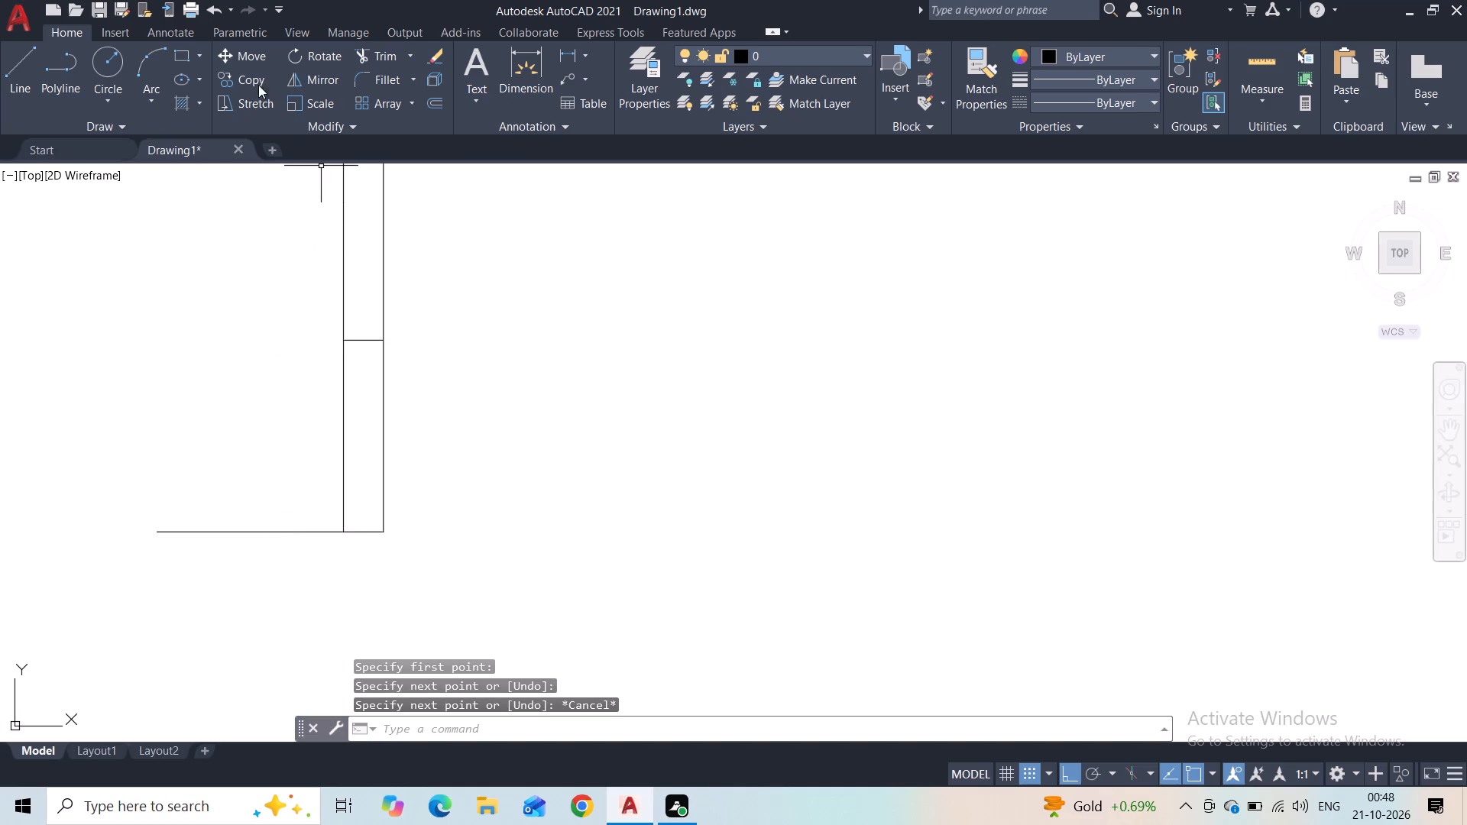
# Trim away the short 9" connector between the two parallel vertical lines.
pyautogui.click(374, 61)
pyautogui.moveTo(366, 319); pyautogui.dragTo(381, 398)
pyautogui.press('Escape')
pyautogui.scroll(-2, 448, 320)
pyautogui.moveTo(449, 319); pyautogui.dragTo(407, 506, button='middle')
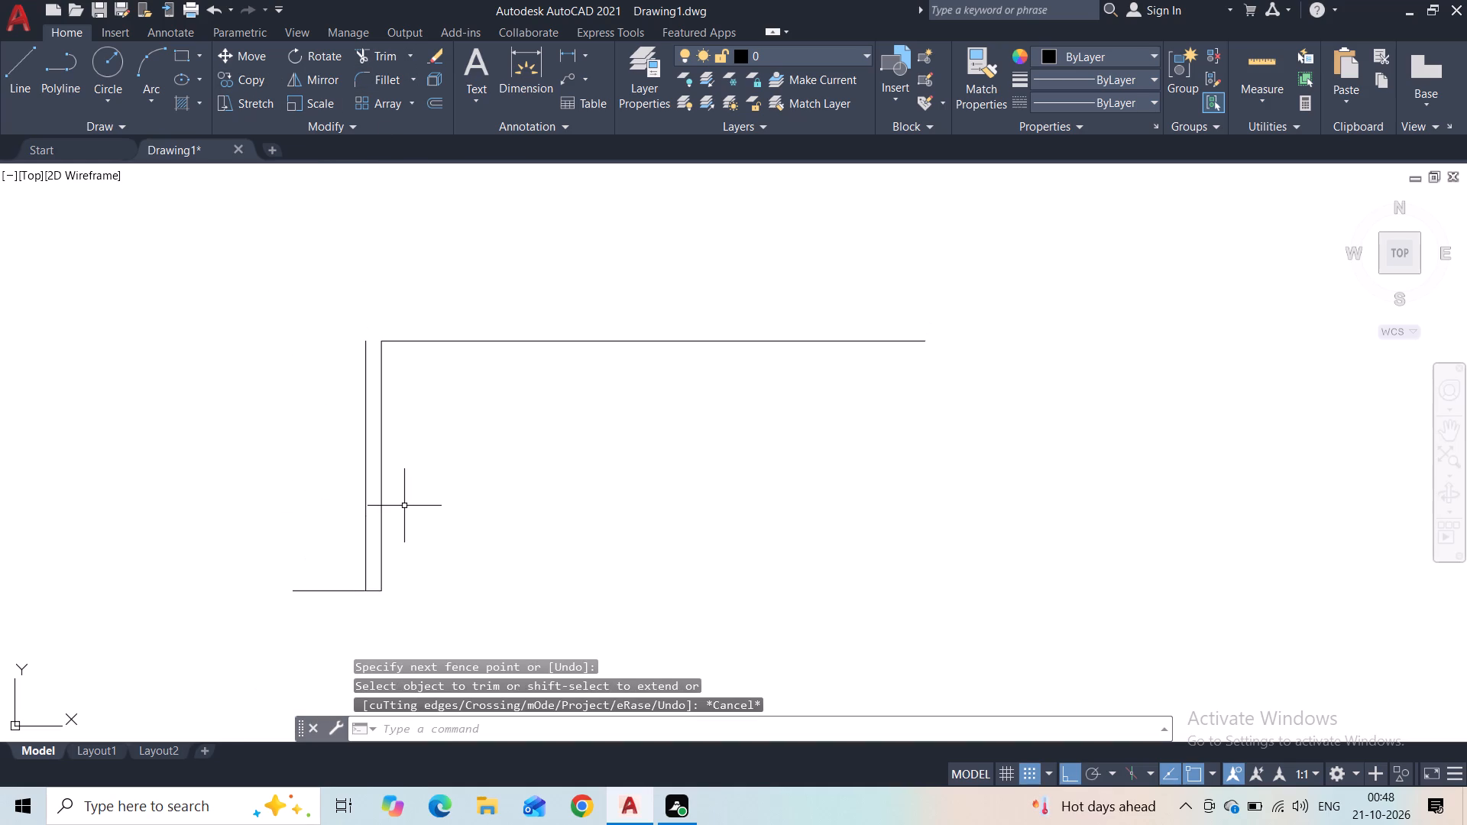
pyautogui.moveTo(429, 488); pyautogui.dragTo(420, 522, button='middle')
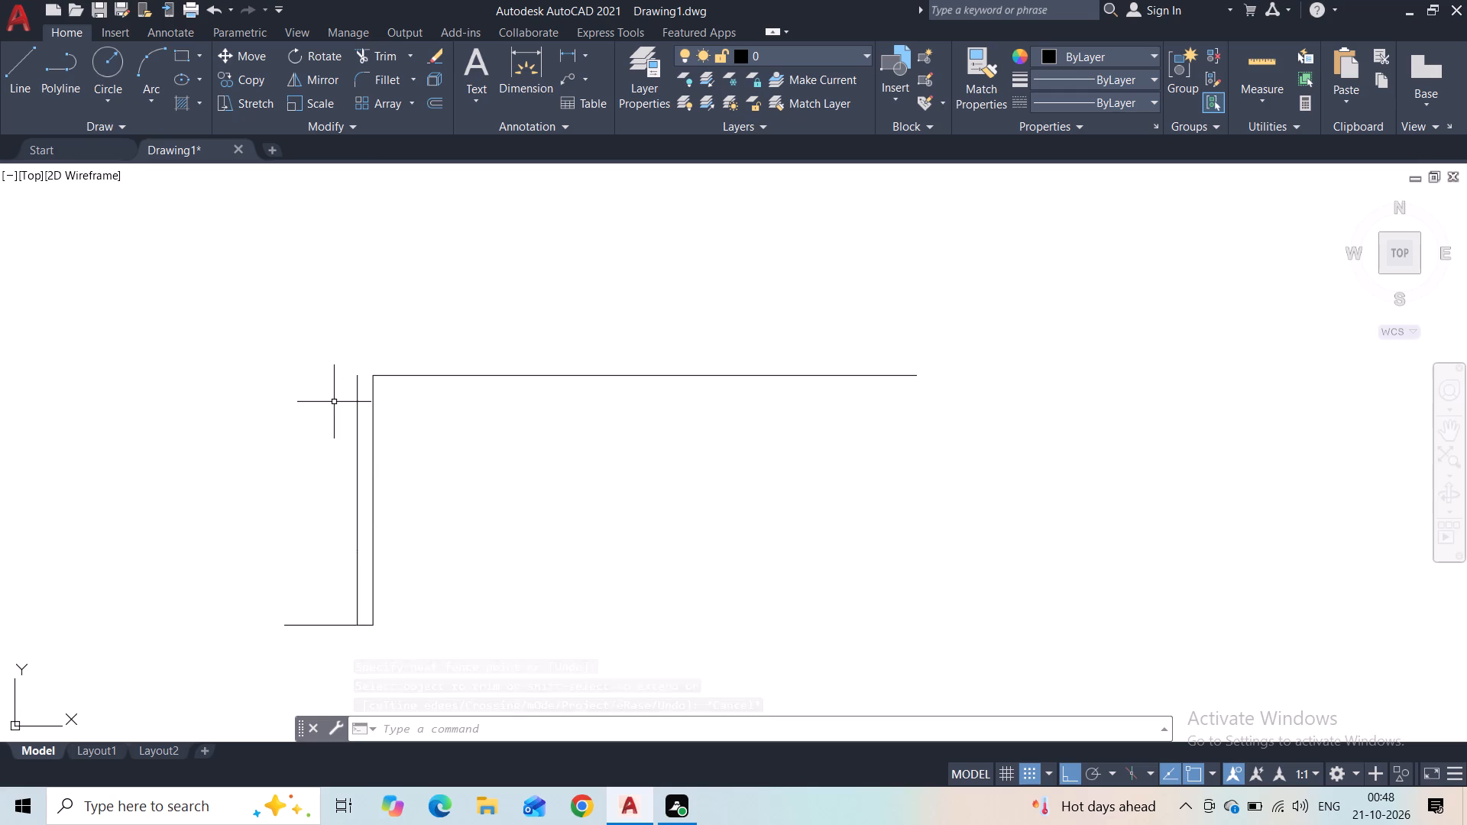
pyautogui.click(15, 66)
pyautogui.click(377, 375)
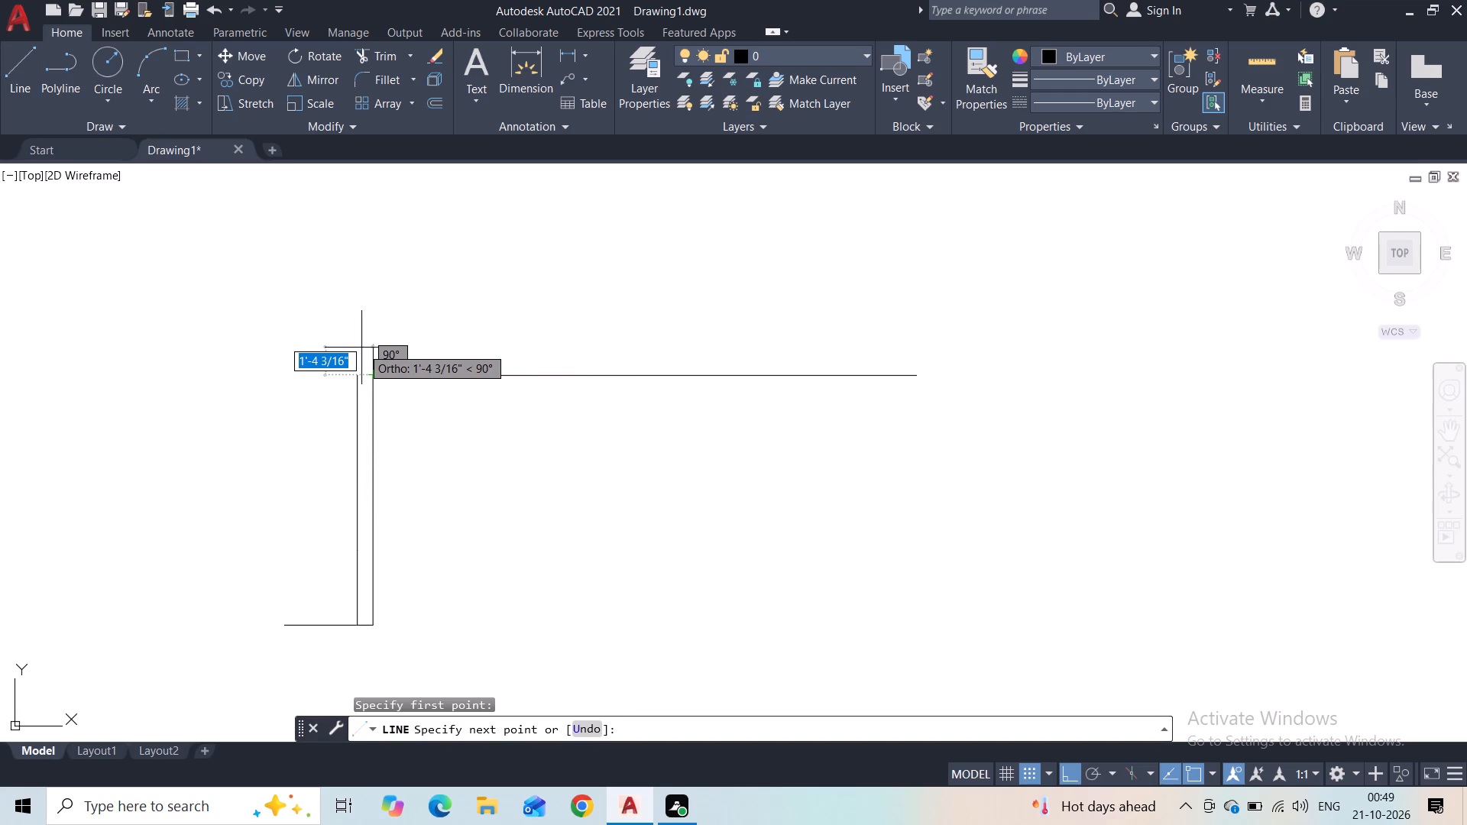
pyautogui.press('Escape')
# Move the long top horizontal line straight up by its midpoint grip, above the ends of the two vertical lines.
pyautogui.moveTo(523, 510); pyautogui.dragTo(537, 416, button='middle')
pyautogui.moveTo(515, 503); pyautogui.dragTo(505, 482, button='middle')
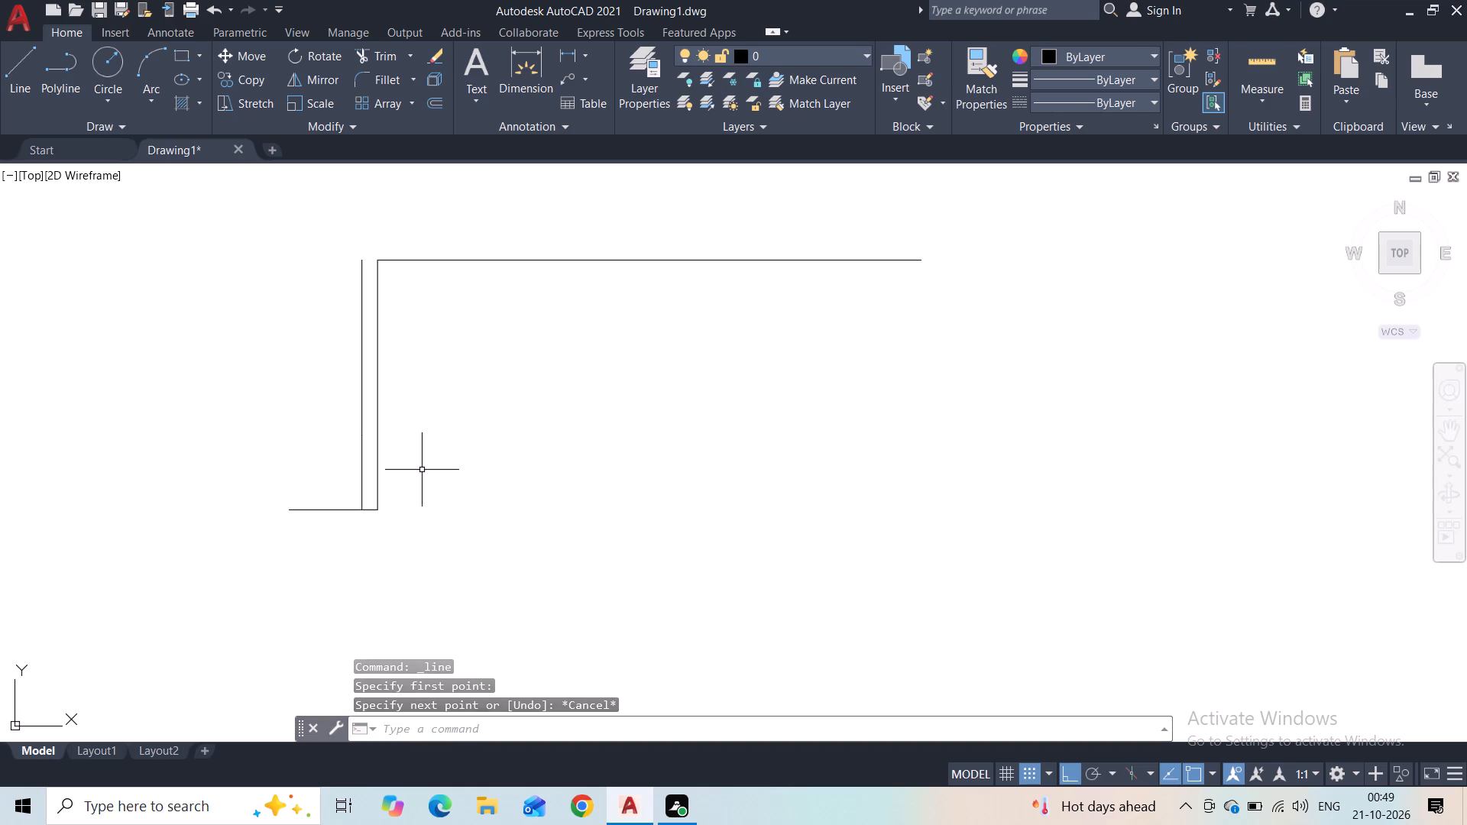
pyautogui.scroll(1, 422, 470)
pyautogui.moveTo(453, 438); pyautogui.dragTo(378, 526, button='middle')
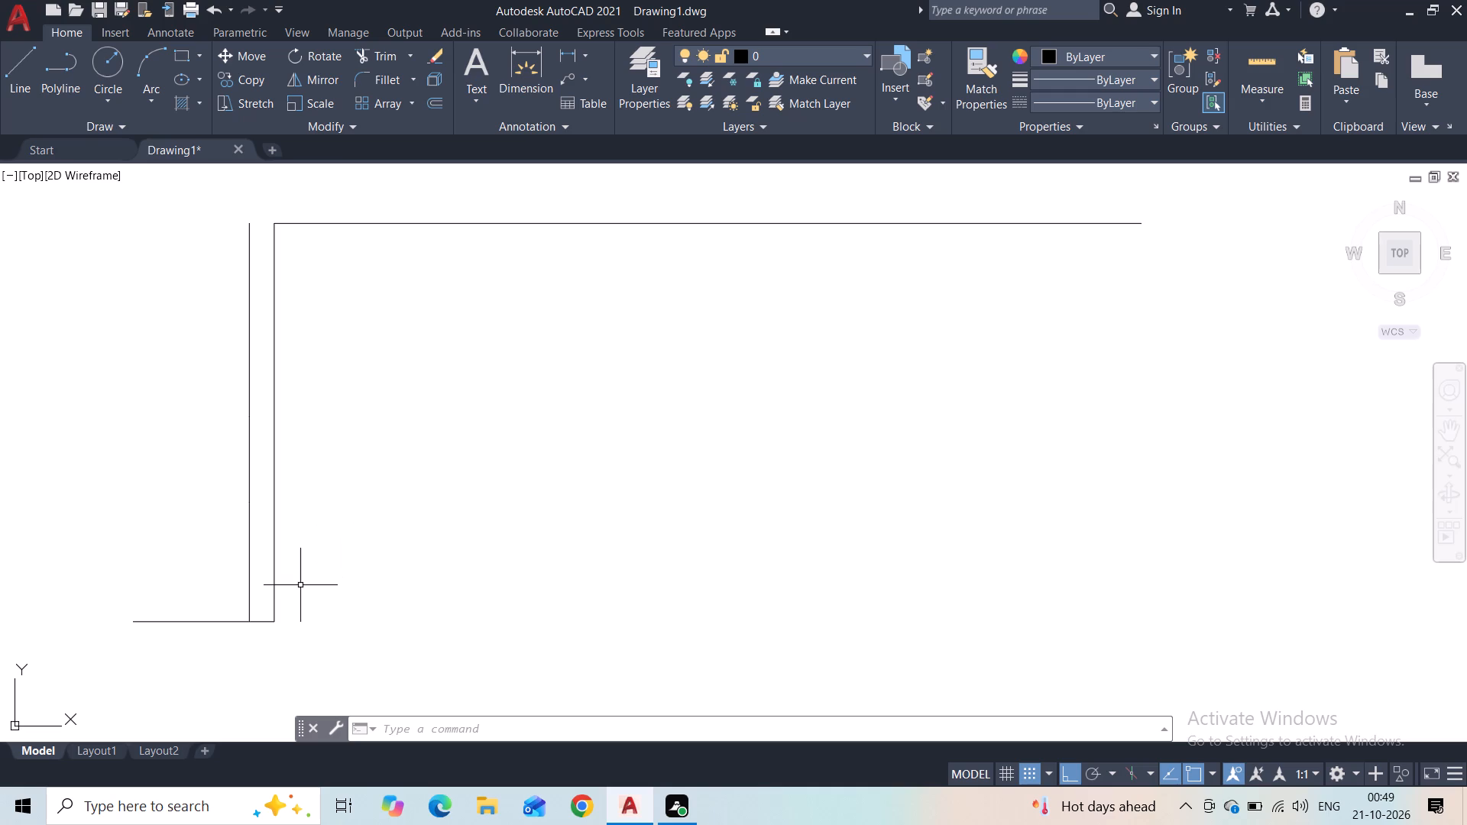
pyautogui.moveTo(296, 588); pyautogui.dragTo(300, 570, button='middle')
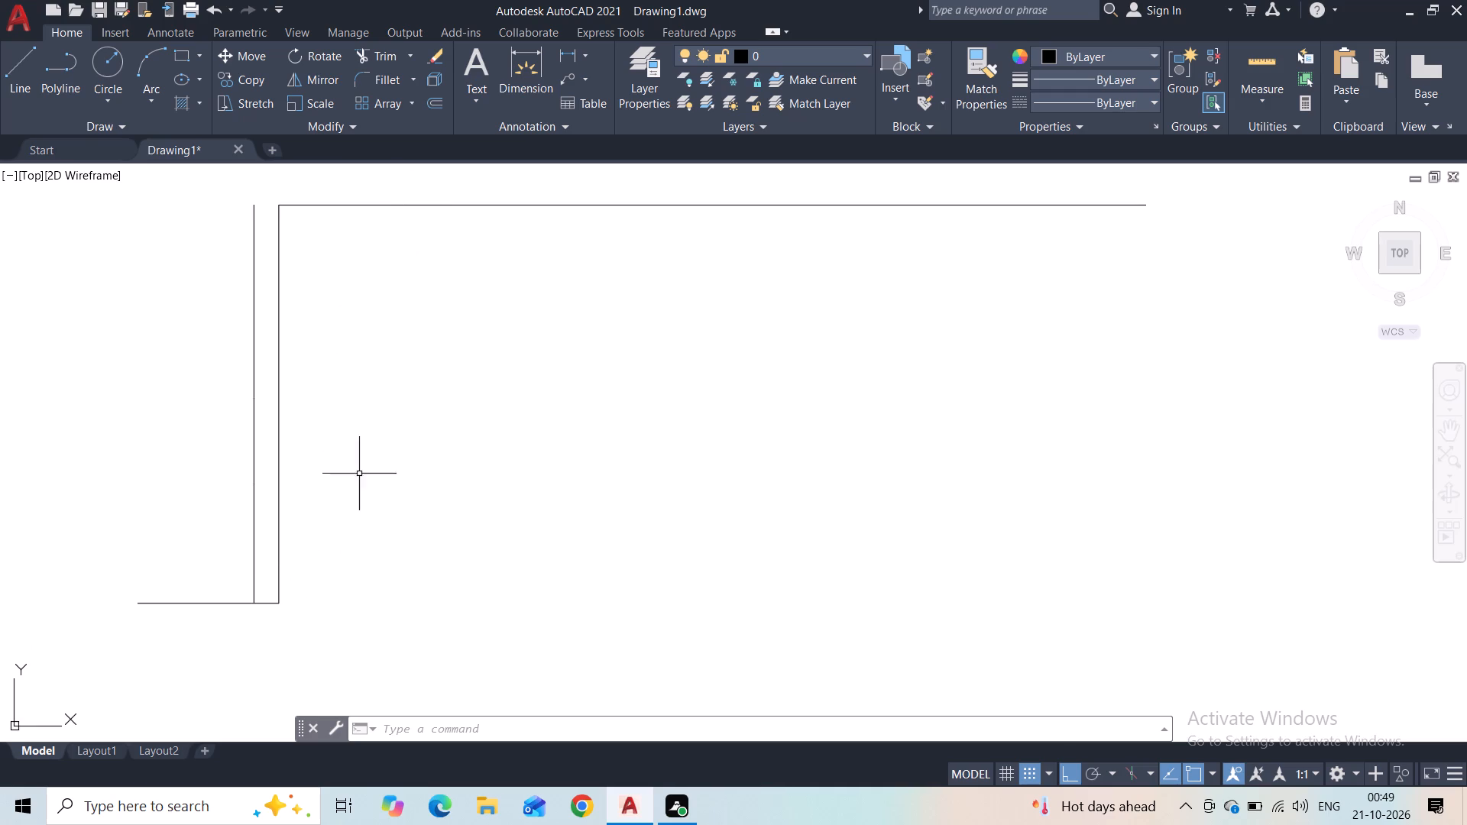
pyautogui.click(382, 171)
pyautogui.click(332, 247)
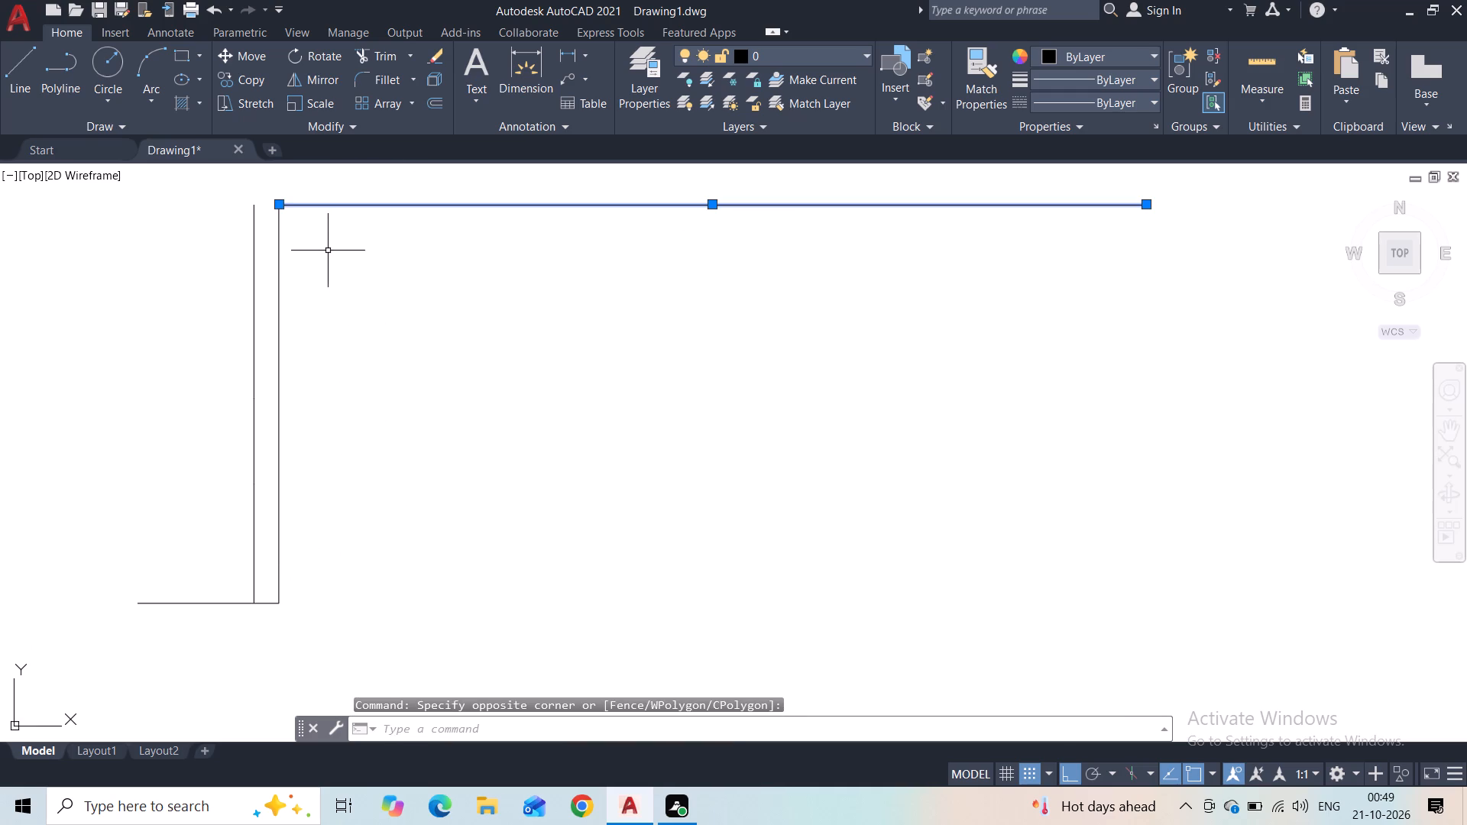
pyautogui.moveTo(319, 276); pyautogui.dragTo(309, 420, button='middle')
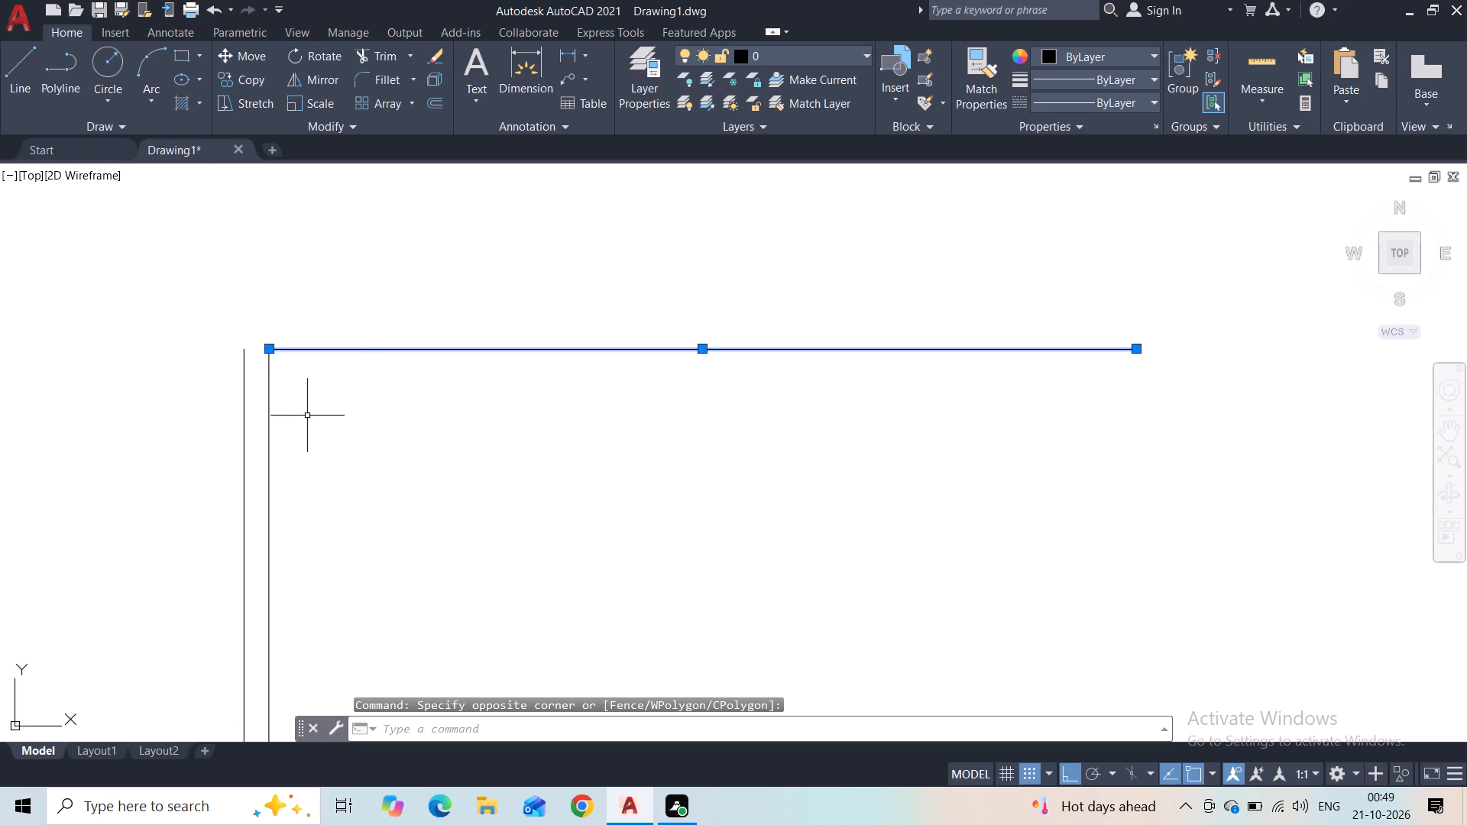
pyautogui.click(704, 352)
pyautogui.click(699, 293)
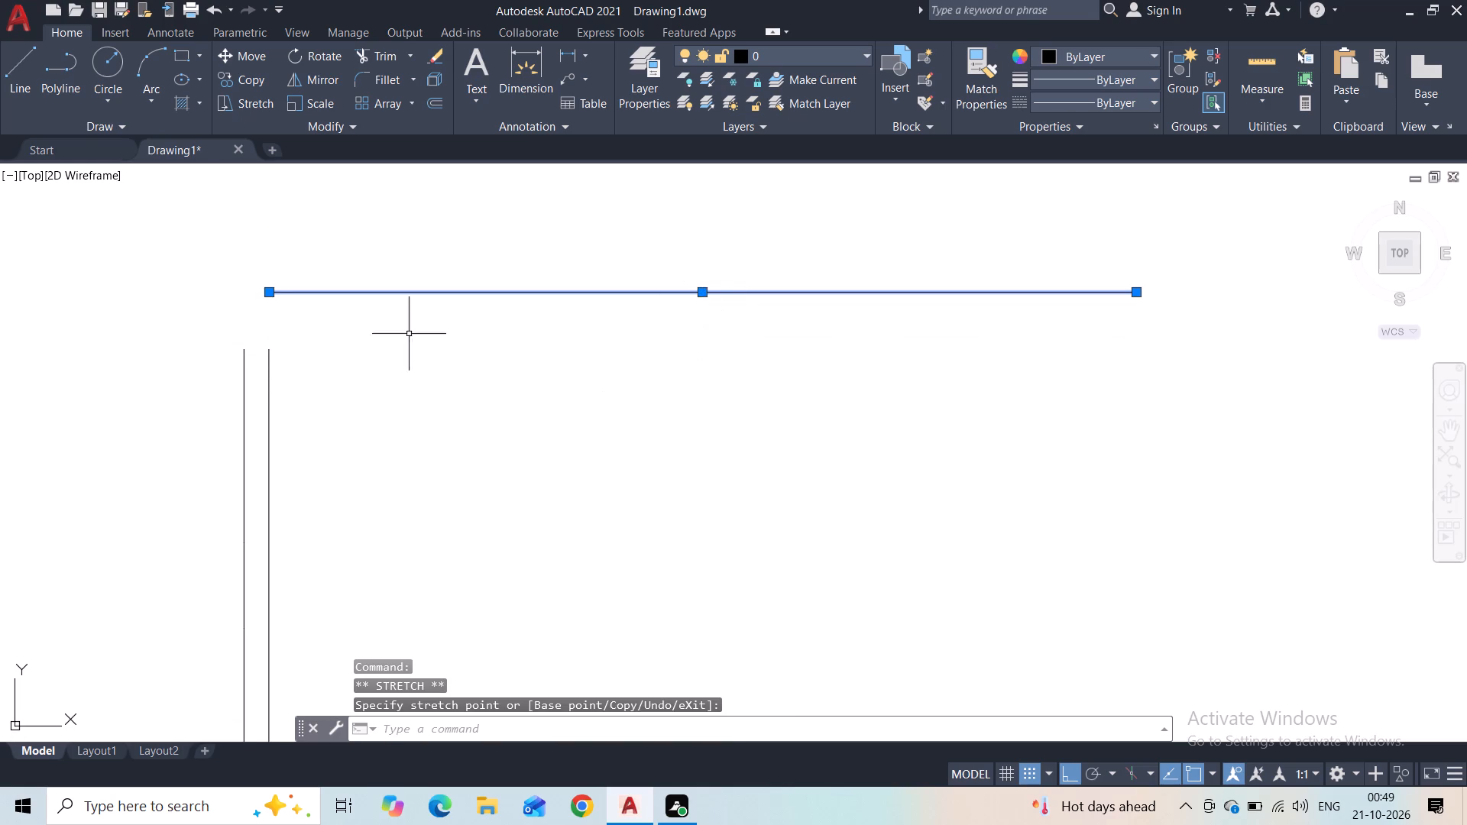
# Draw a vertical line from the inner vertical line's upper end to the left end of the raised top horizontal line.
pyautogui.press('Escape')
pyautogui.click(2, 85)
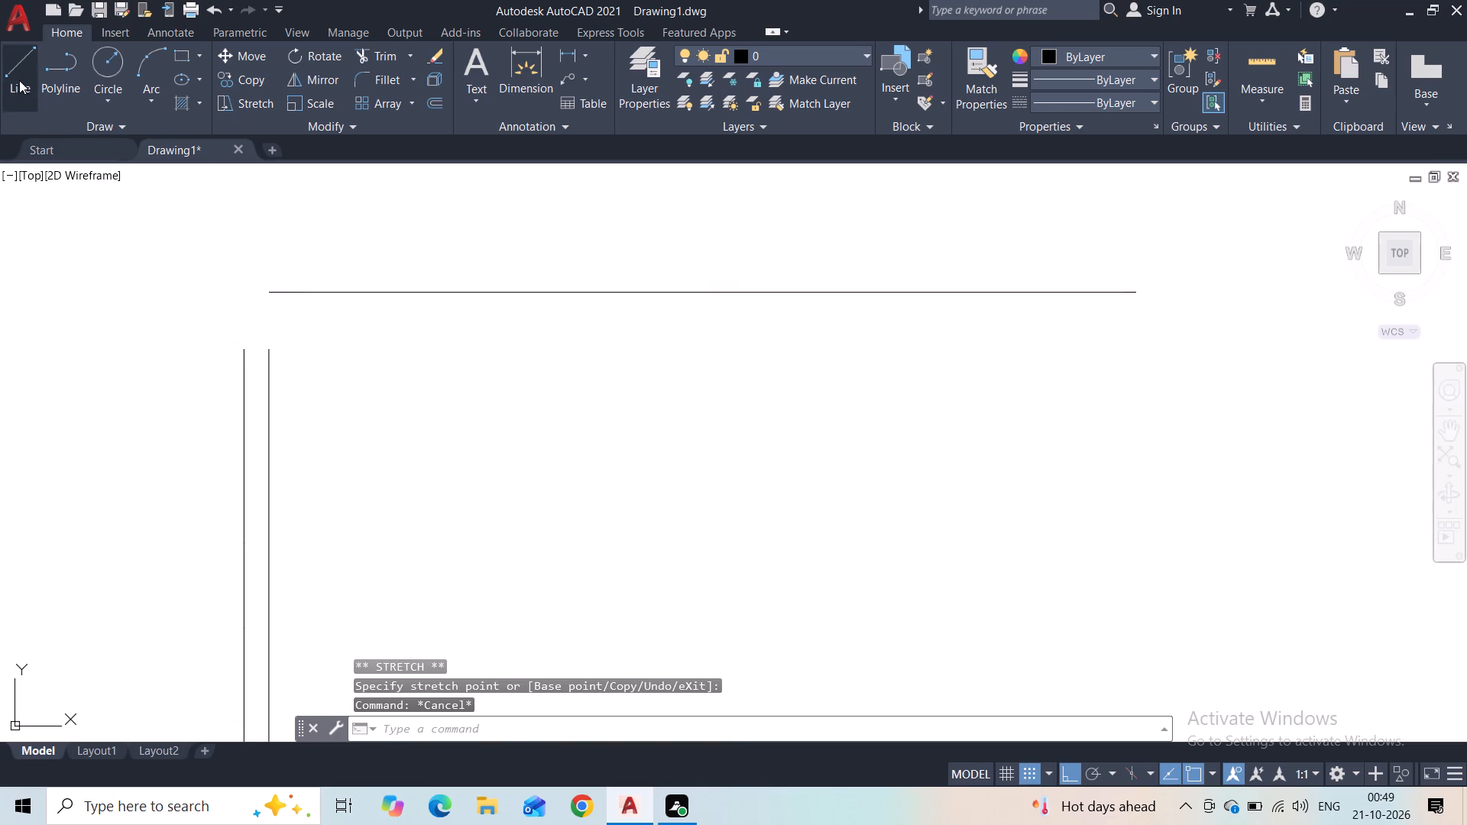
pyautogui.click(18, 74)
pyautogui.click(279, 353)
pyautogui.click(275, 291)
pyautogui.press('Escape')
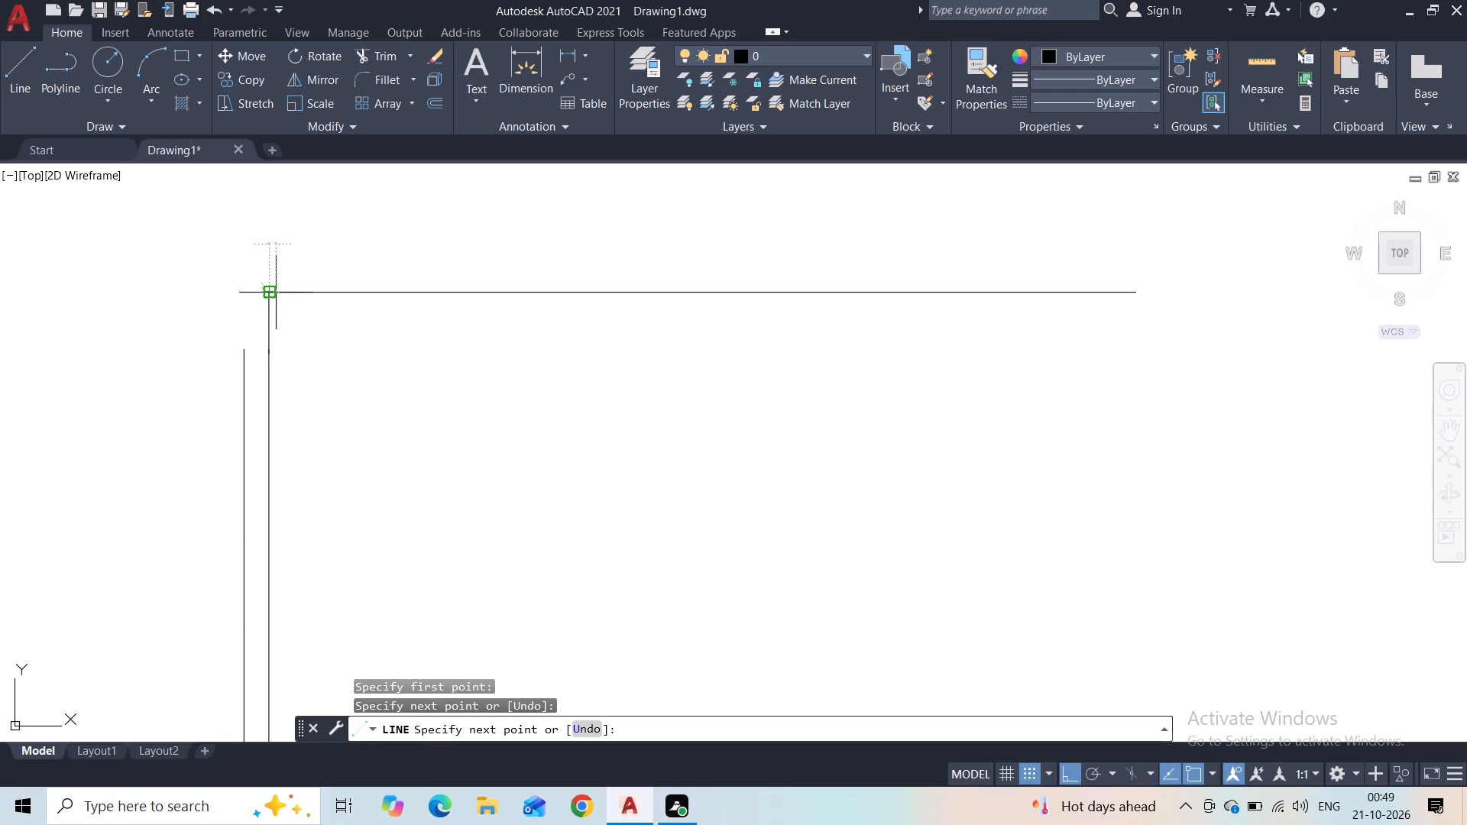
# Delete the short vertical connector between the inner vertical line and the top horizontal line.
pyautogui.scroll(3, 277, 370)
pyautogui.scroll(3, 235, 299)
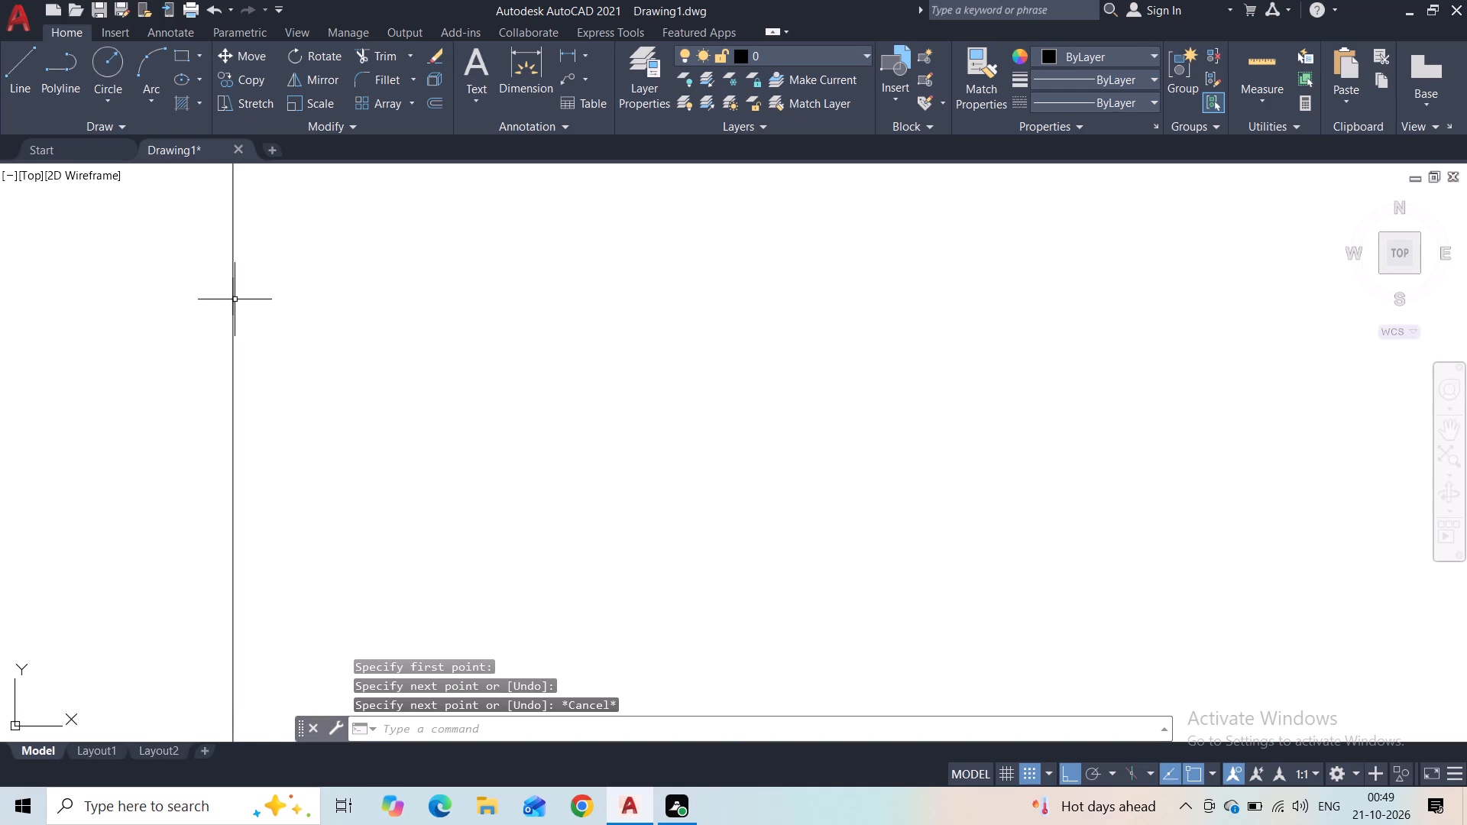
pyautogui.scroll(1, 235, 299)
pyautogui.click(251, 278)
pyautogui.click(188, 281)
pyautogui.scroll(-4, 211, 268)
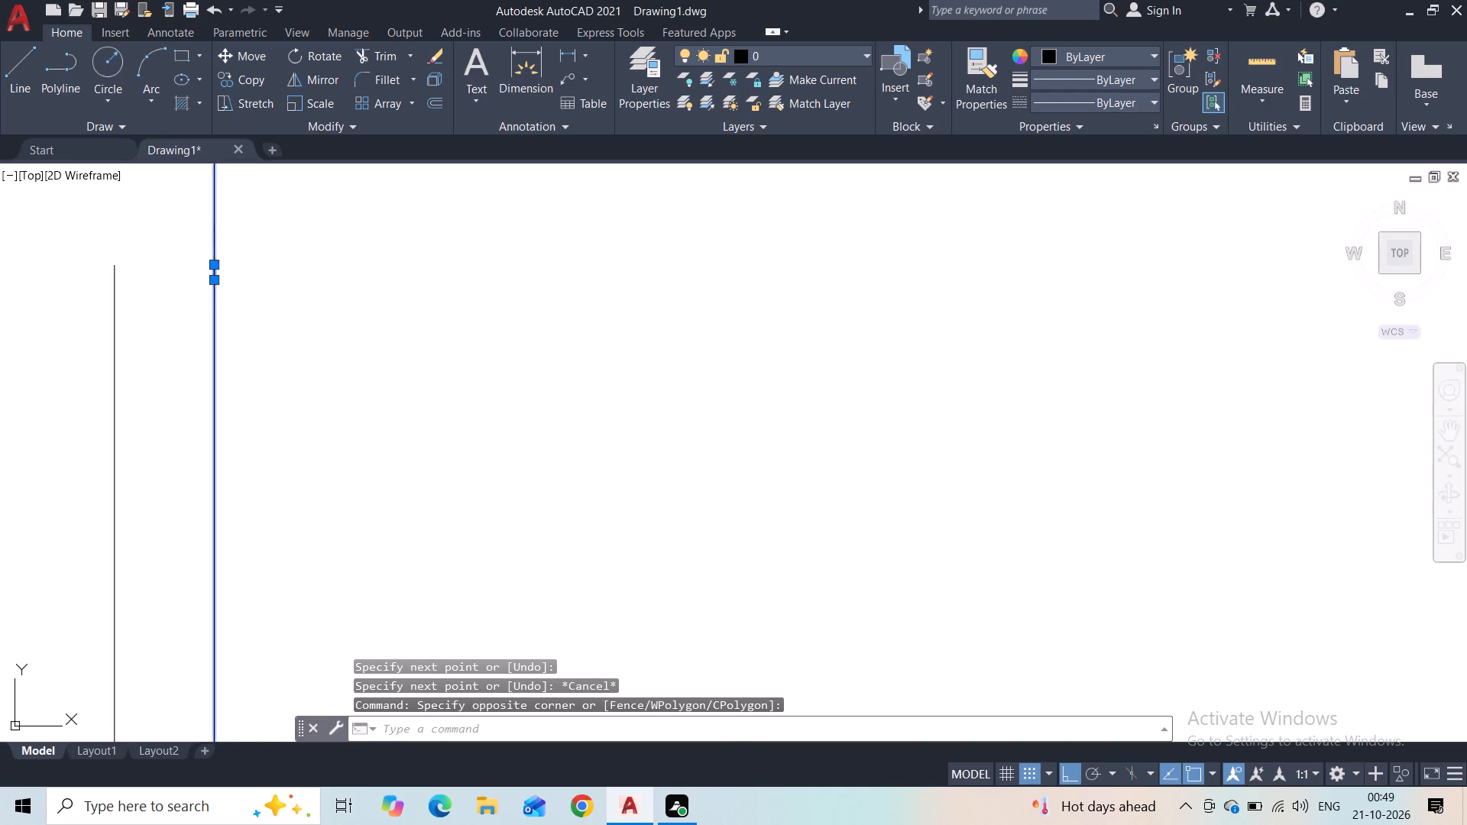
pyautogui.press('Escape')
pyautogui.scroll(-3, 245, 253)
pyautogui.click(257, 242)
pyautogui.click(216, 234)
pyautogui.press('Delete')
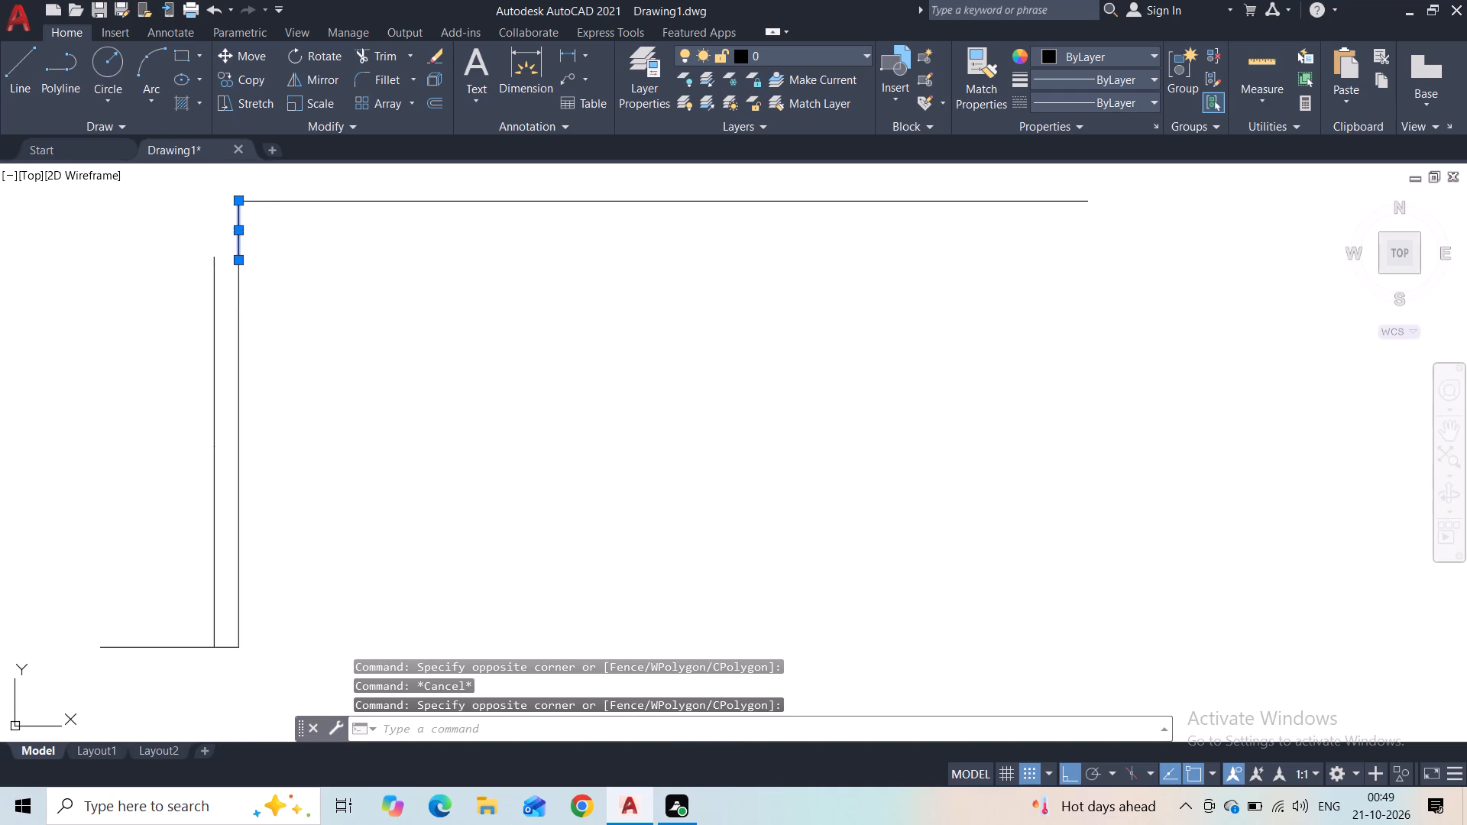
# Draw a vertical line from the inner vertical line's upper end up to the left end of the top horizontal line.
pyautogui.click(21, 76)
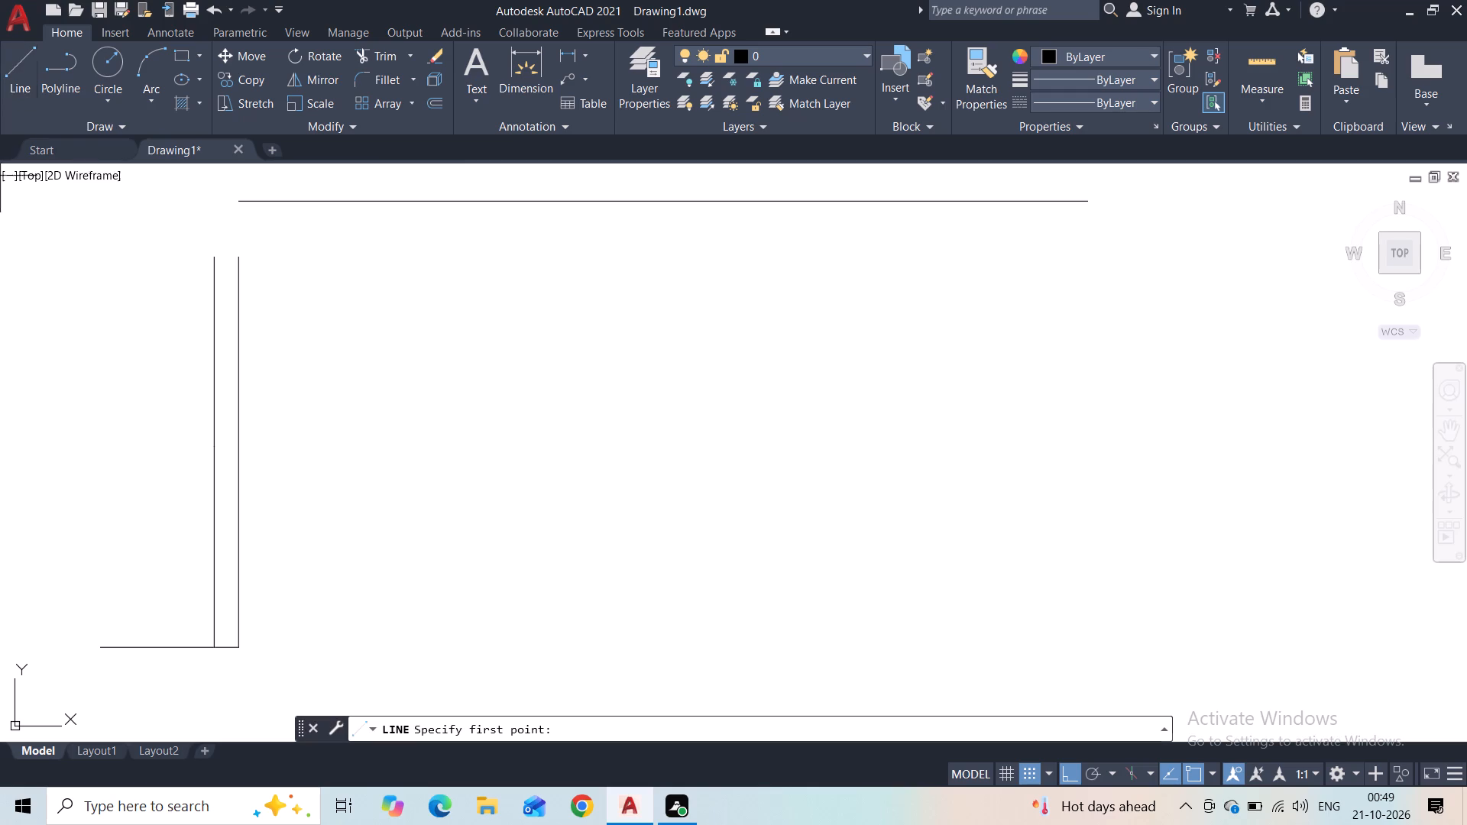
pyautogui.moveTo(145, 206); pyautogui.dragTo(133, 295, button='middle')
pyautogui.scroll(2, 240, 328)
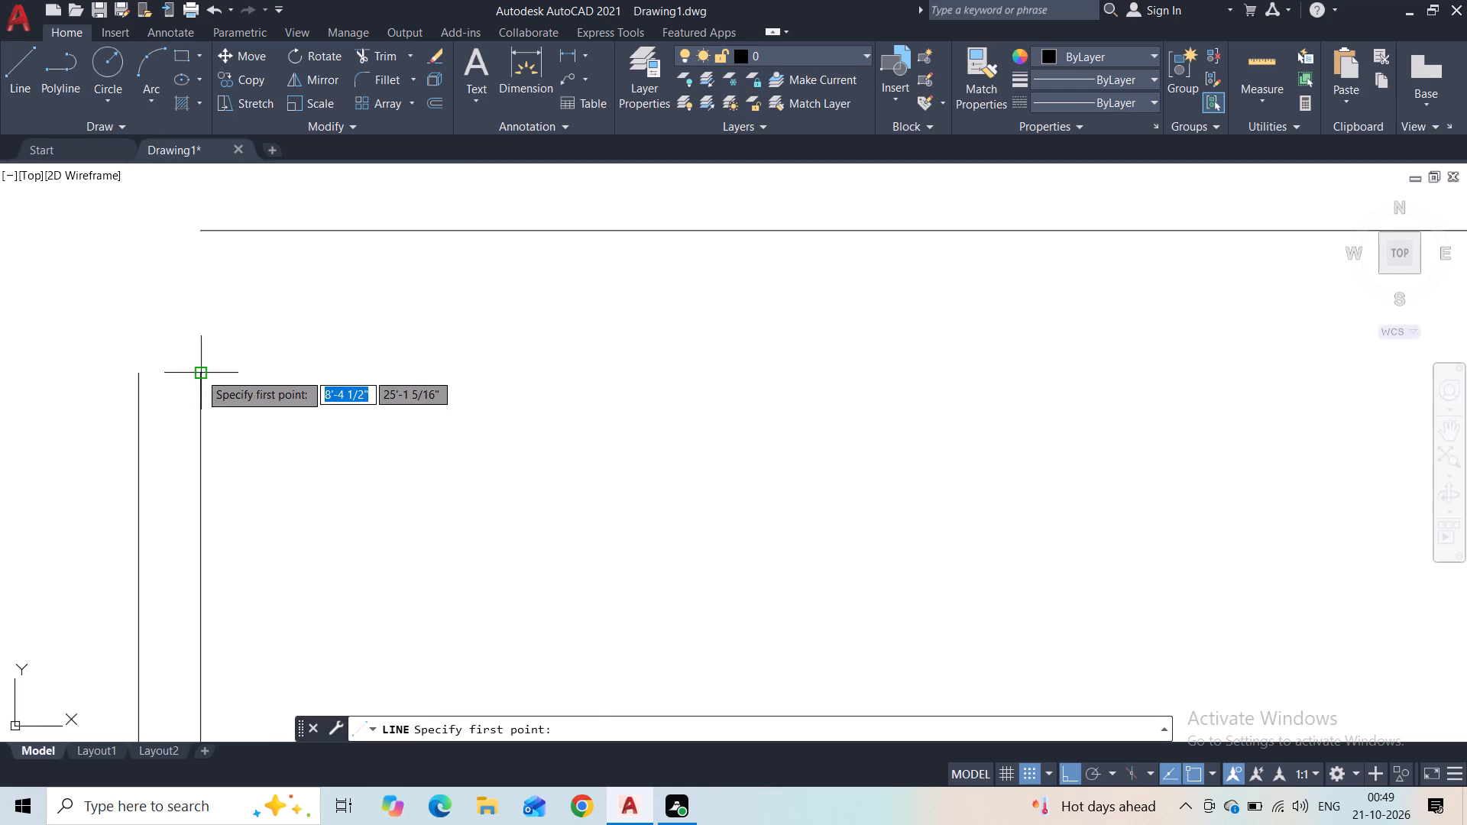
pyautogui.click(197, 373)
pyautogui.click(202, 238)
pyautogui.press('Escape')
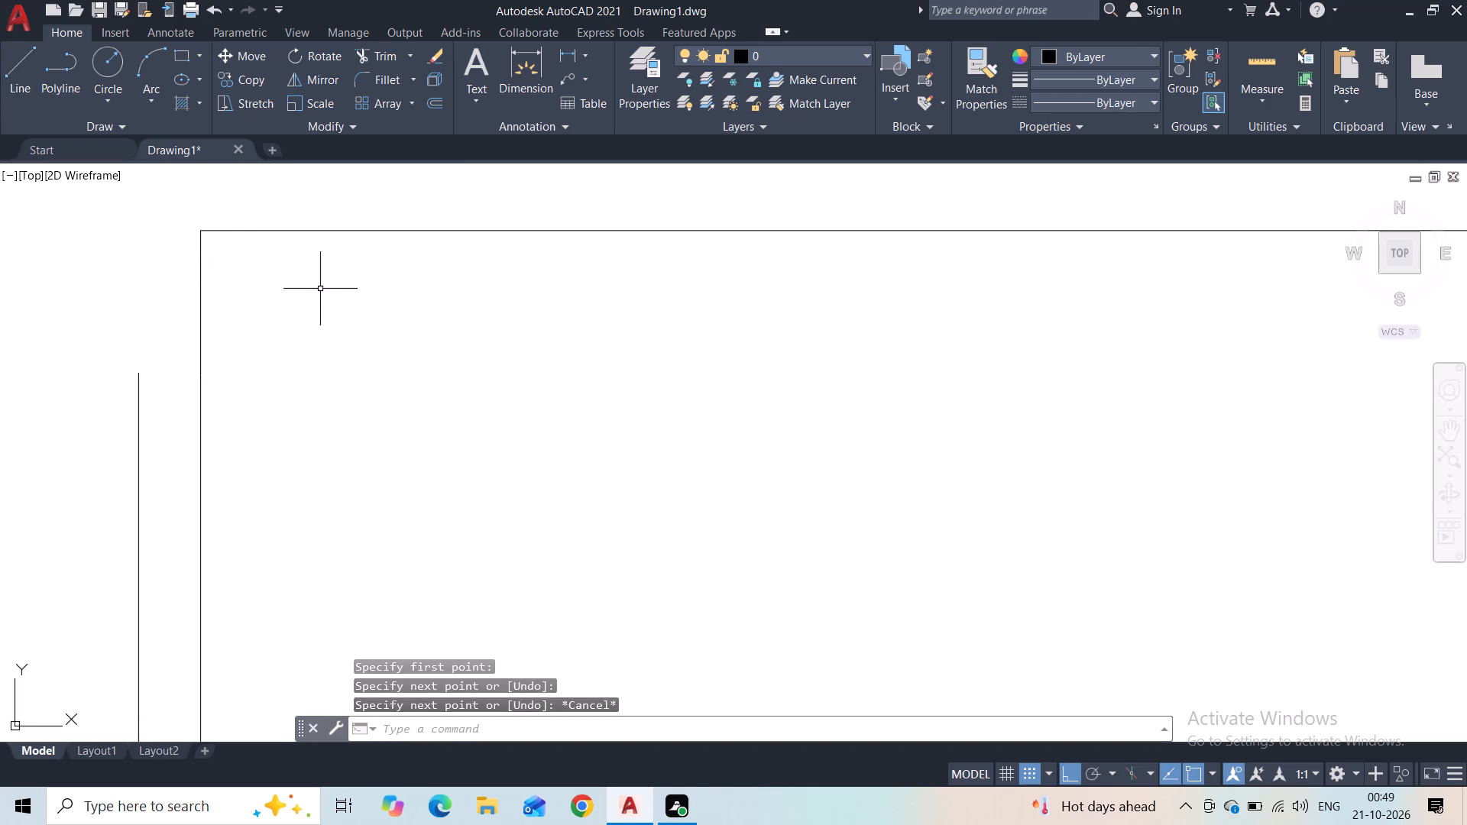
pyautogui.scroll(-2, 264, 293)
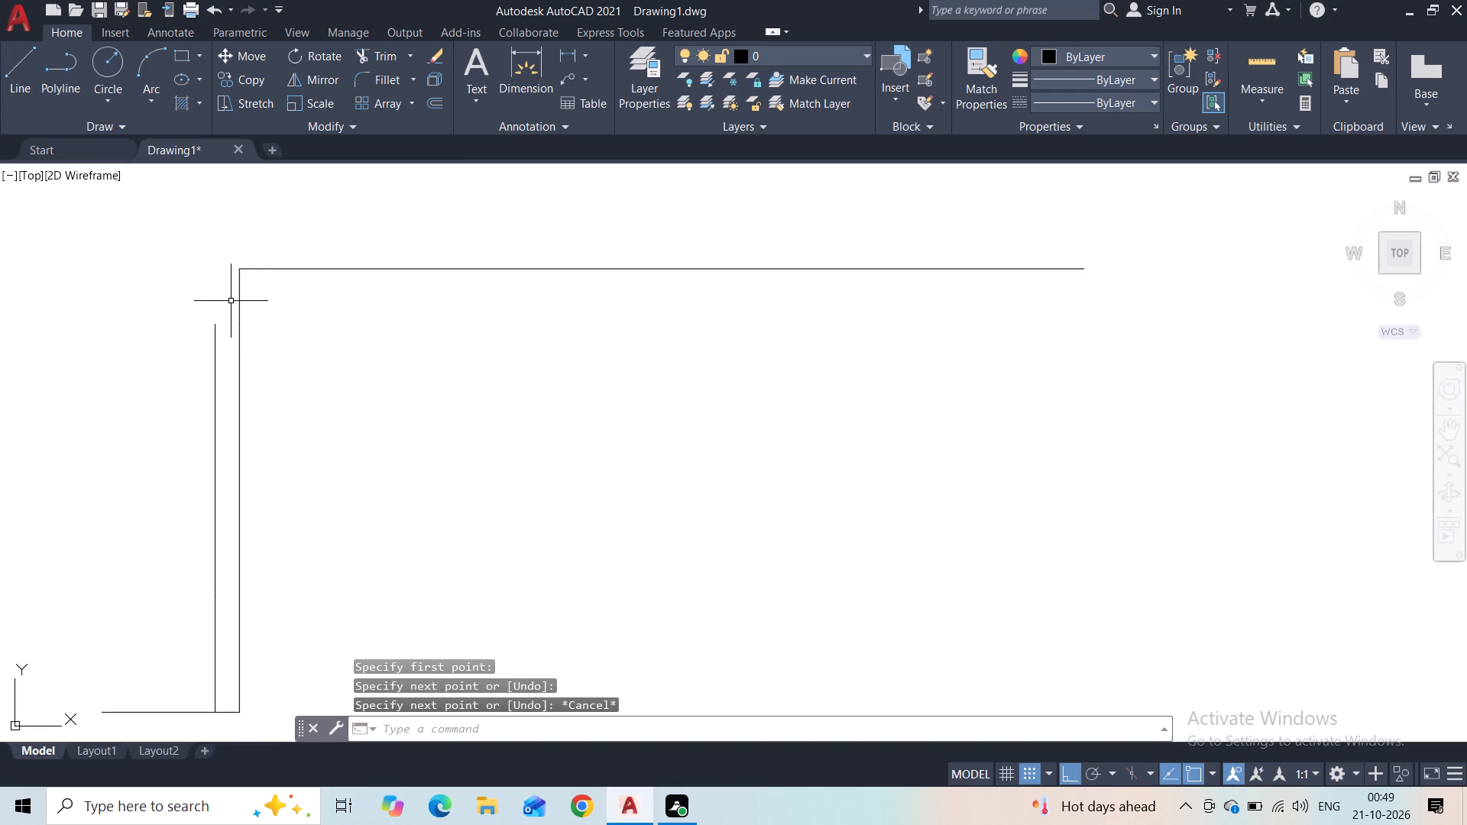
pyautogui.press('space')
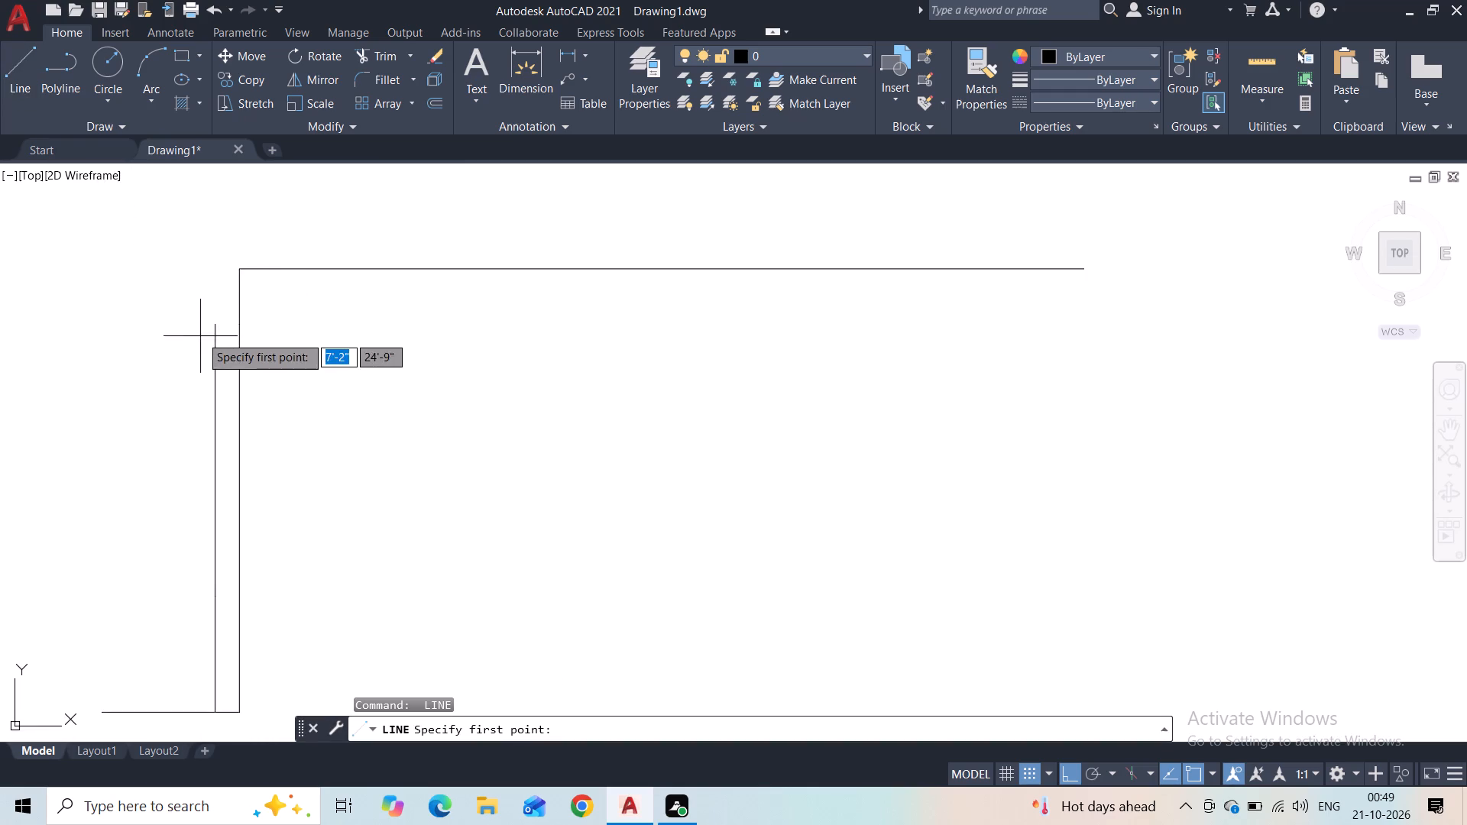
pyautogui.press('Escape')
# Draw a long horizontal line rightward from just above the inner vertical line's lower end, slightly past the top horizontal line's right end.
pyautogui.scroll(-2, 213, 281)
pyautogui.moveTo(302, 394); pyautogui.dragTo(312, 345, button='middle')
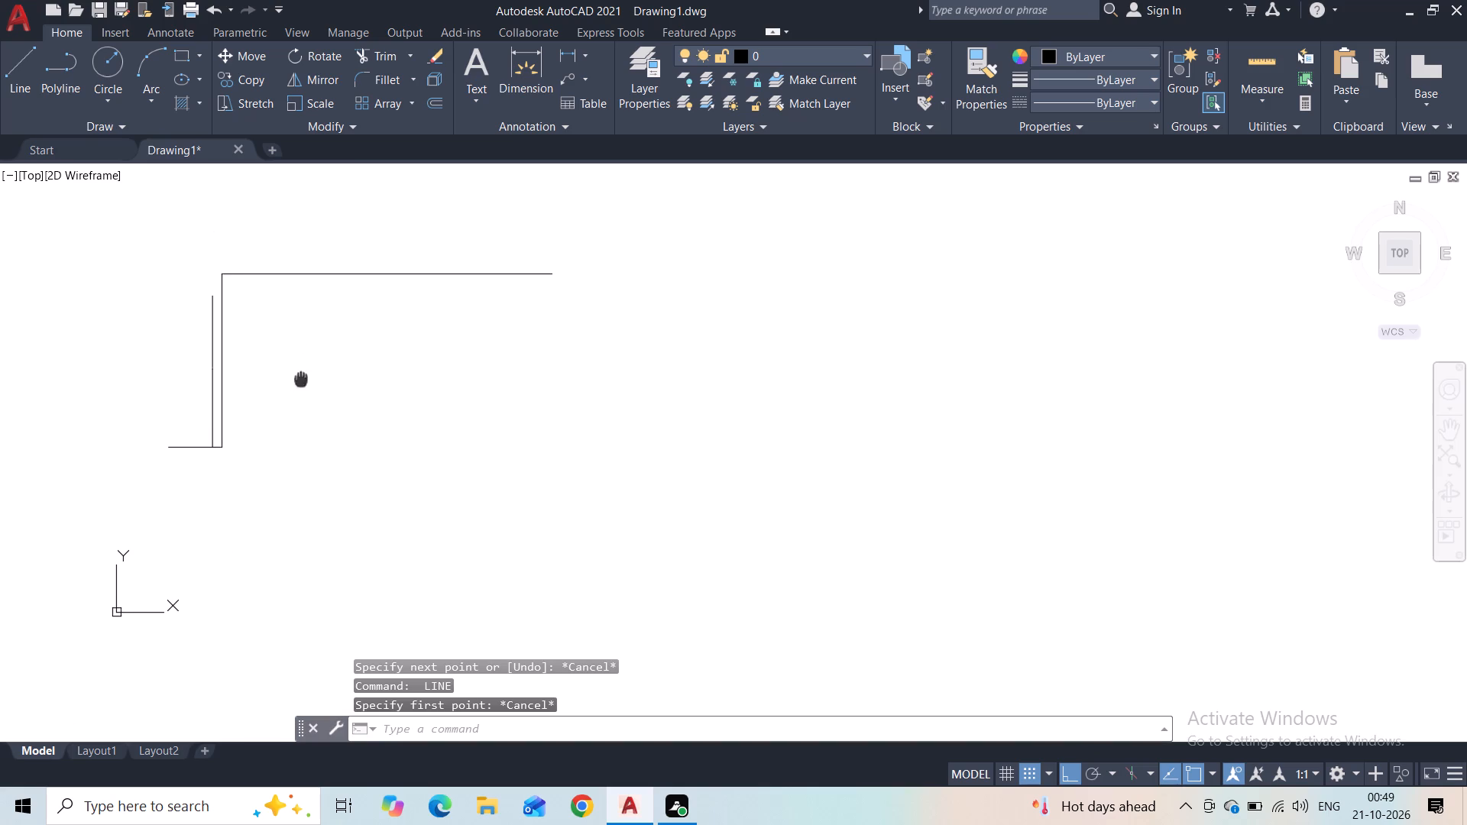
pyautogui.moveTo(312, 345); pyautogui.dragTo(313, 339, button='middle')
pyautogui.scroll(2, 268, 380)
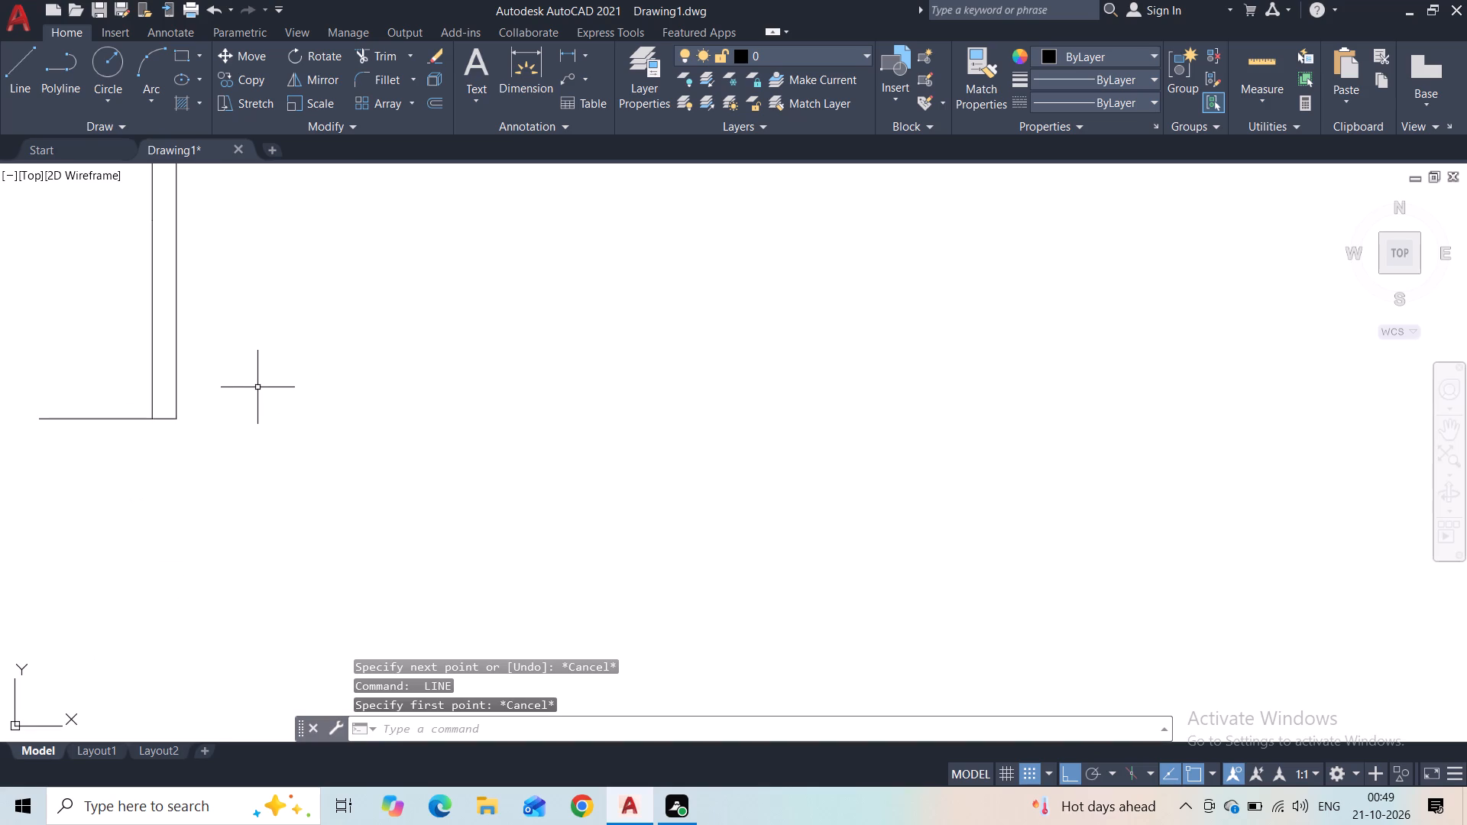
pyautogui.click(33, 73)
pyautogui.scroll(2, 216, 395)
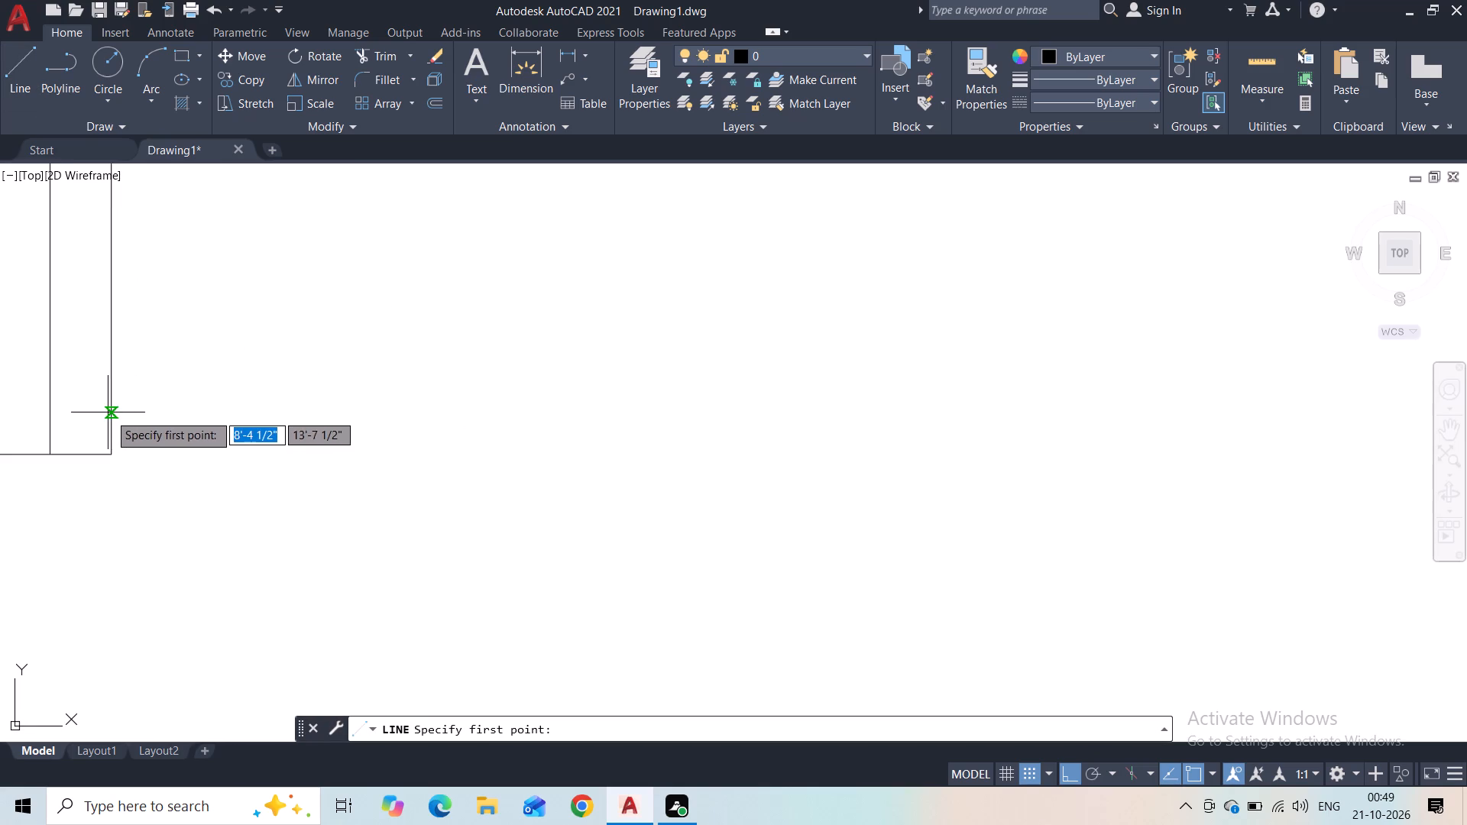
pyautogui.click(109, 413)
pyautogui.moveTo(370, 409); pyautogui.dragTo(329, 386, button='middle')
pyautogui.scroll(-3, 541, 393)
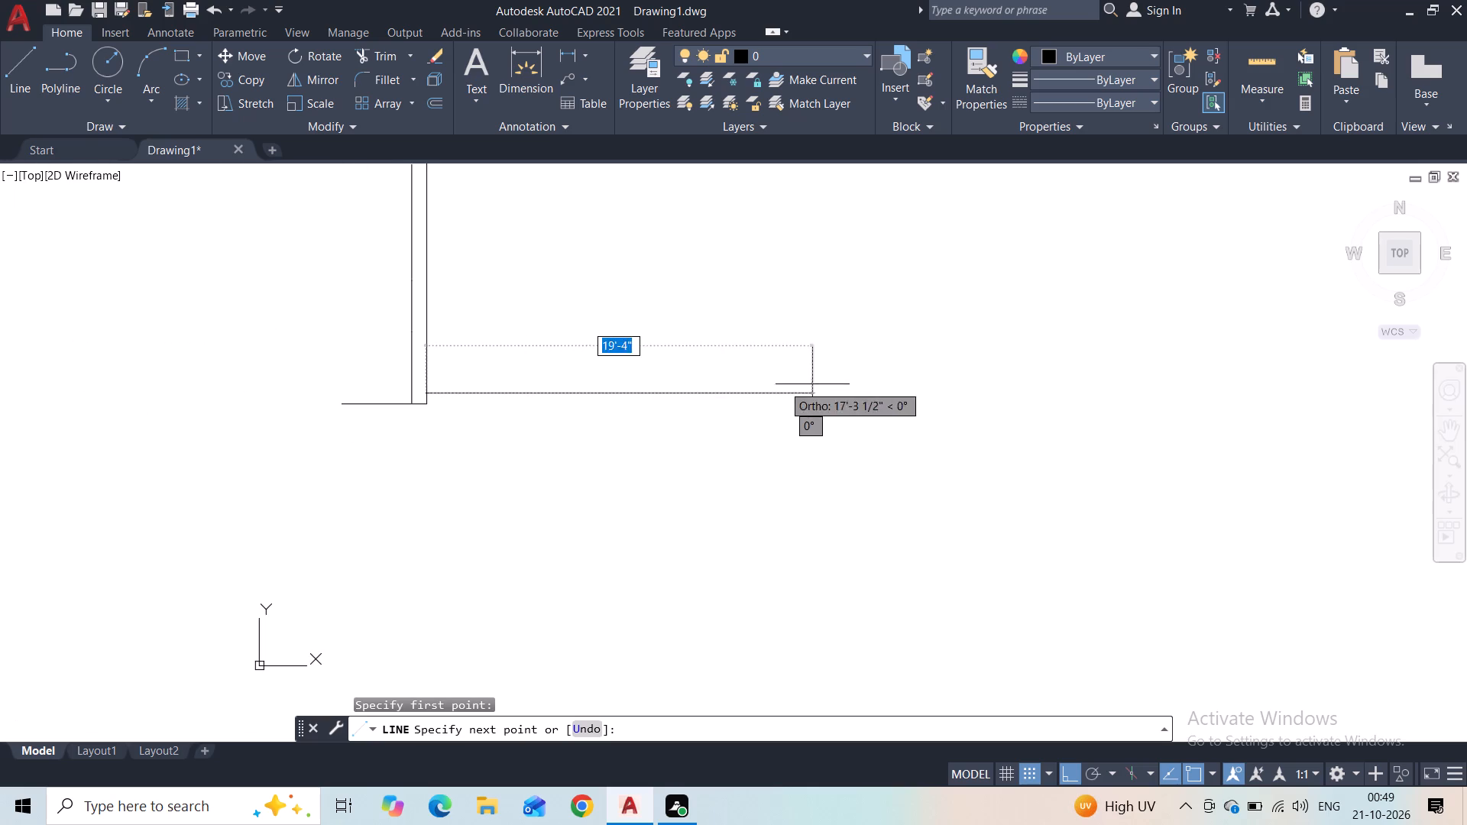
pyautogui.scroll(-1, 830, 384)
pyautogui.click(912, 375)
pyautogui.press('Escape')
# Trim the short stub of the new lower horizontal line that projects left of the inner vertical line.
pyautogui.scroll(1, 595, 370)
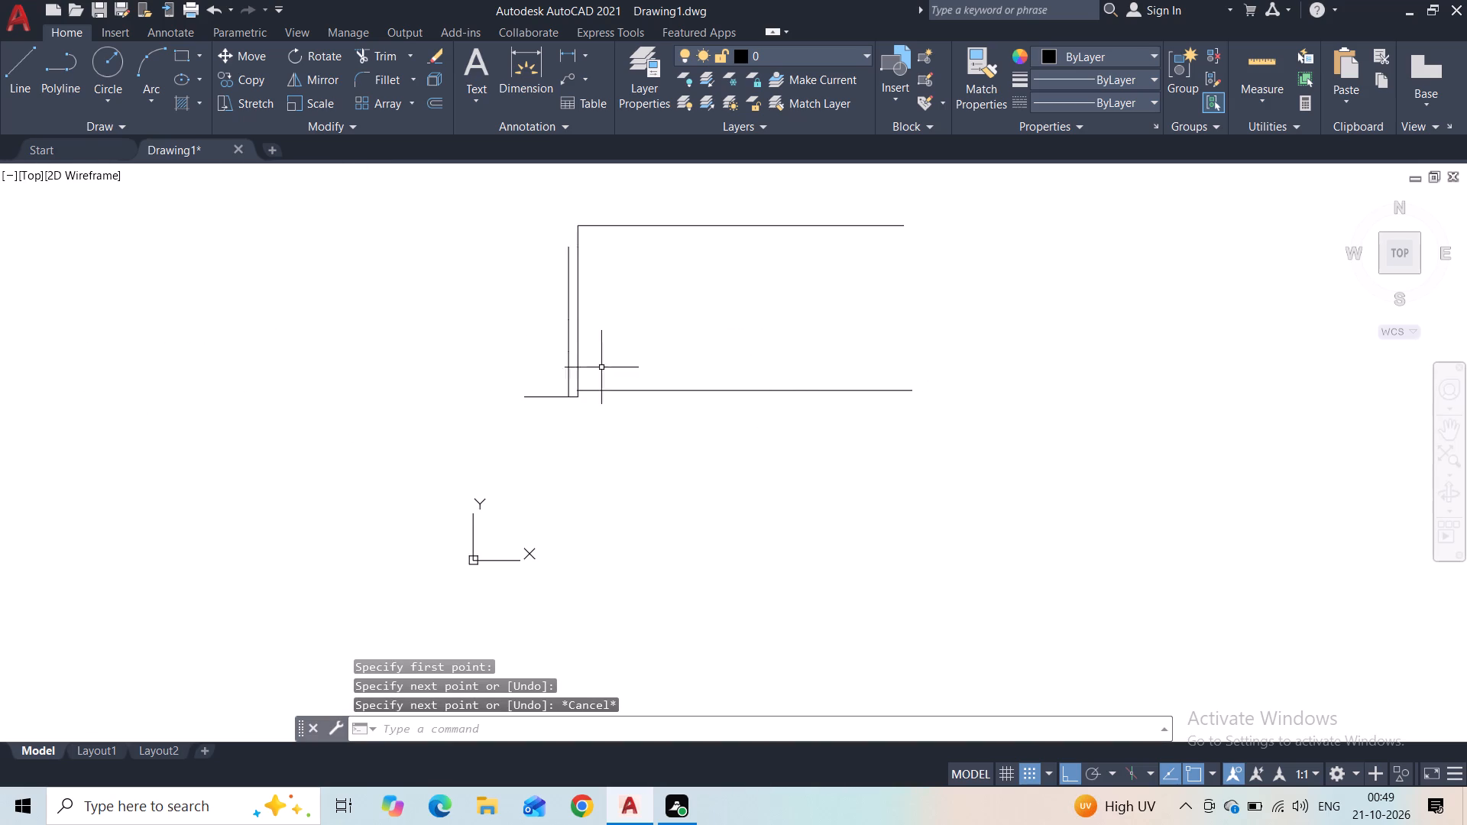
pyautogui.scroll(2, 594, 371)
pyautogui.scroll(7, 510, 457)
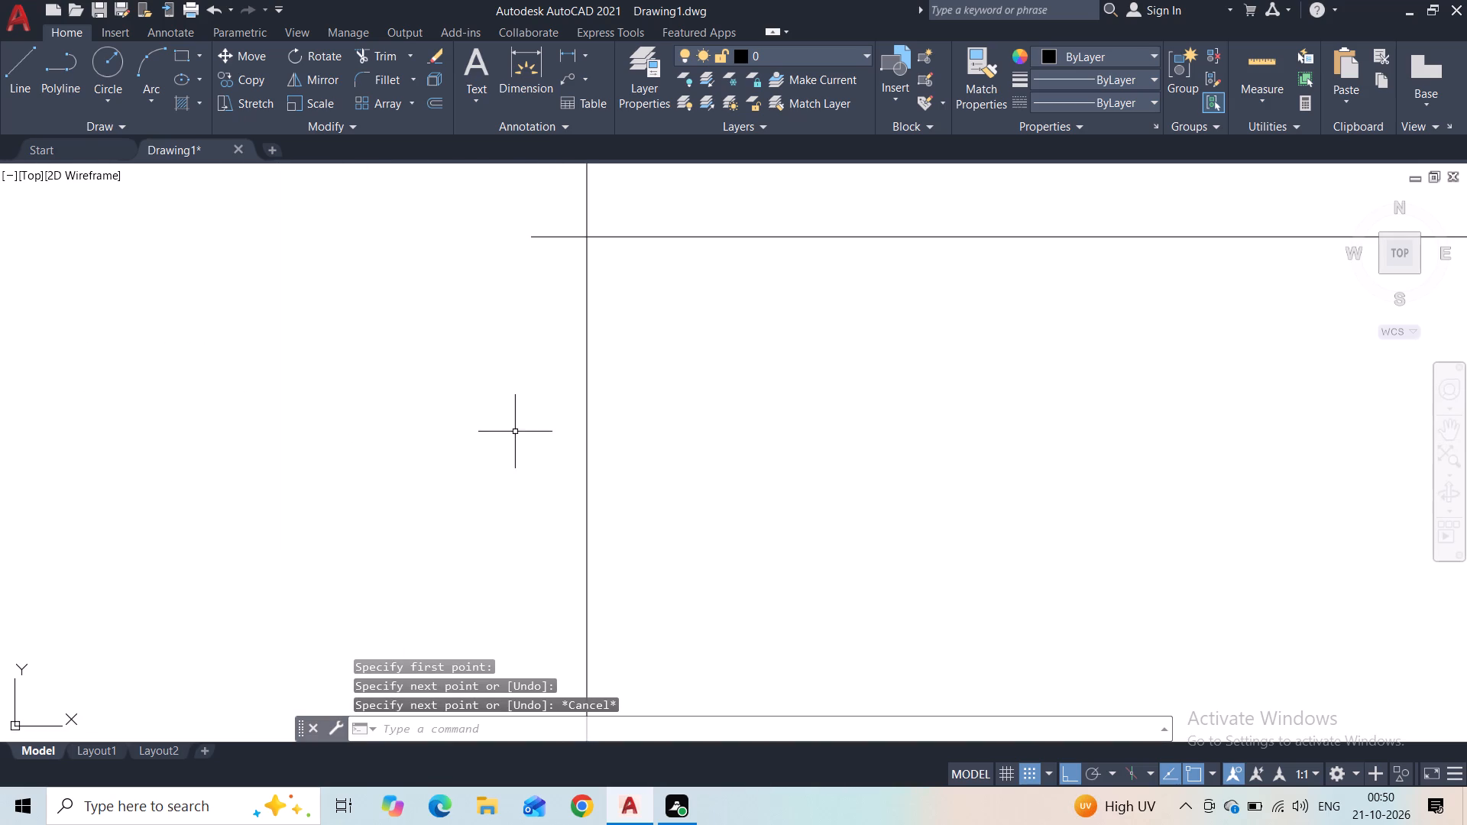
pyautogui.click(380, 55)
pyautogui.moveTo(538, 203); pyautogui.dragTo(555, 281)
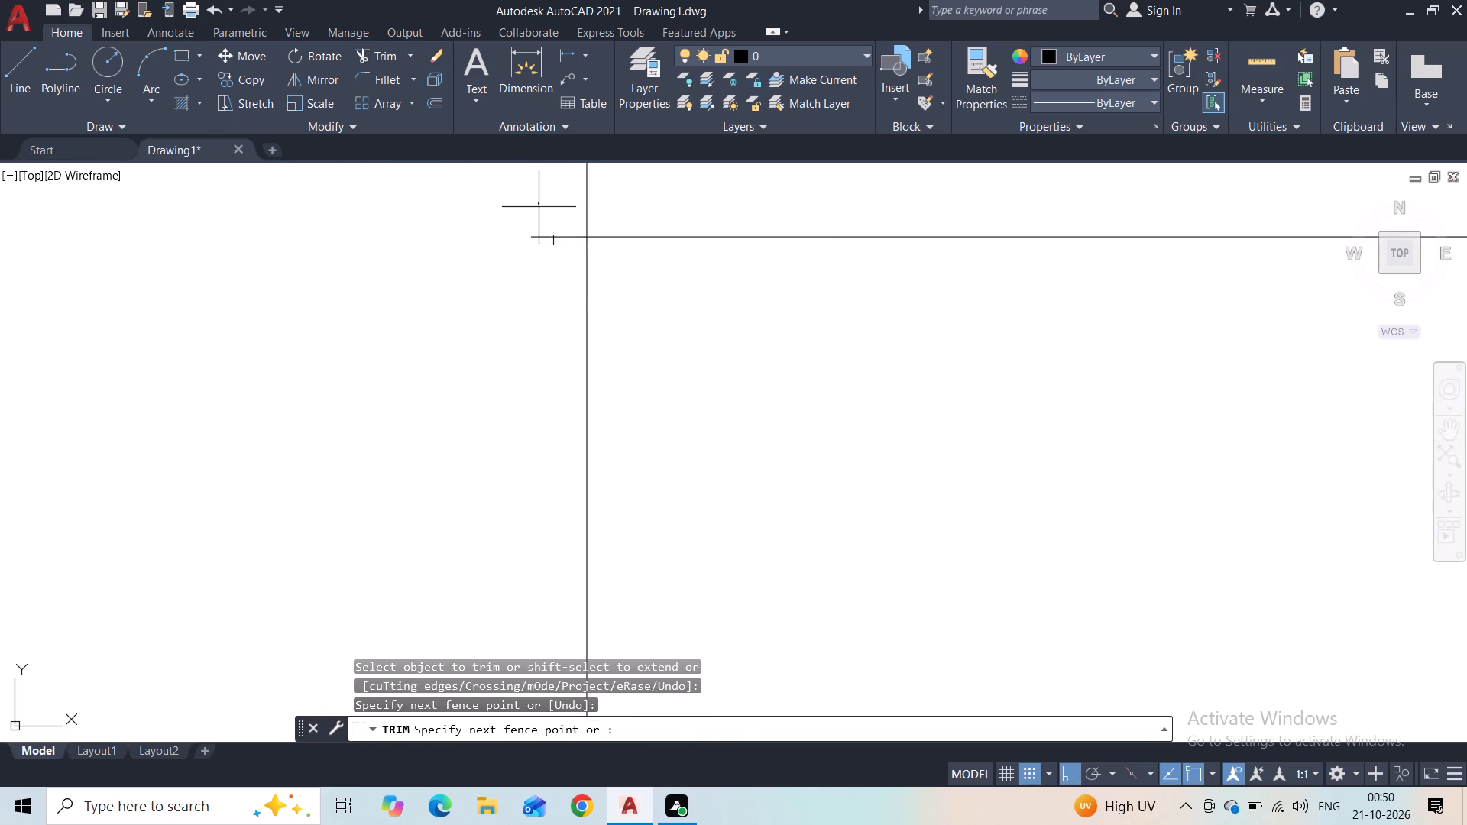
pyautogui.moveTo(555, 281); pyautogui.dragTo(557, 293)
pyautogui.press('Escape')
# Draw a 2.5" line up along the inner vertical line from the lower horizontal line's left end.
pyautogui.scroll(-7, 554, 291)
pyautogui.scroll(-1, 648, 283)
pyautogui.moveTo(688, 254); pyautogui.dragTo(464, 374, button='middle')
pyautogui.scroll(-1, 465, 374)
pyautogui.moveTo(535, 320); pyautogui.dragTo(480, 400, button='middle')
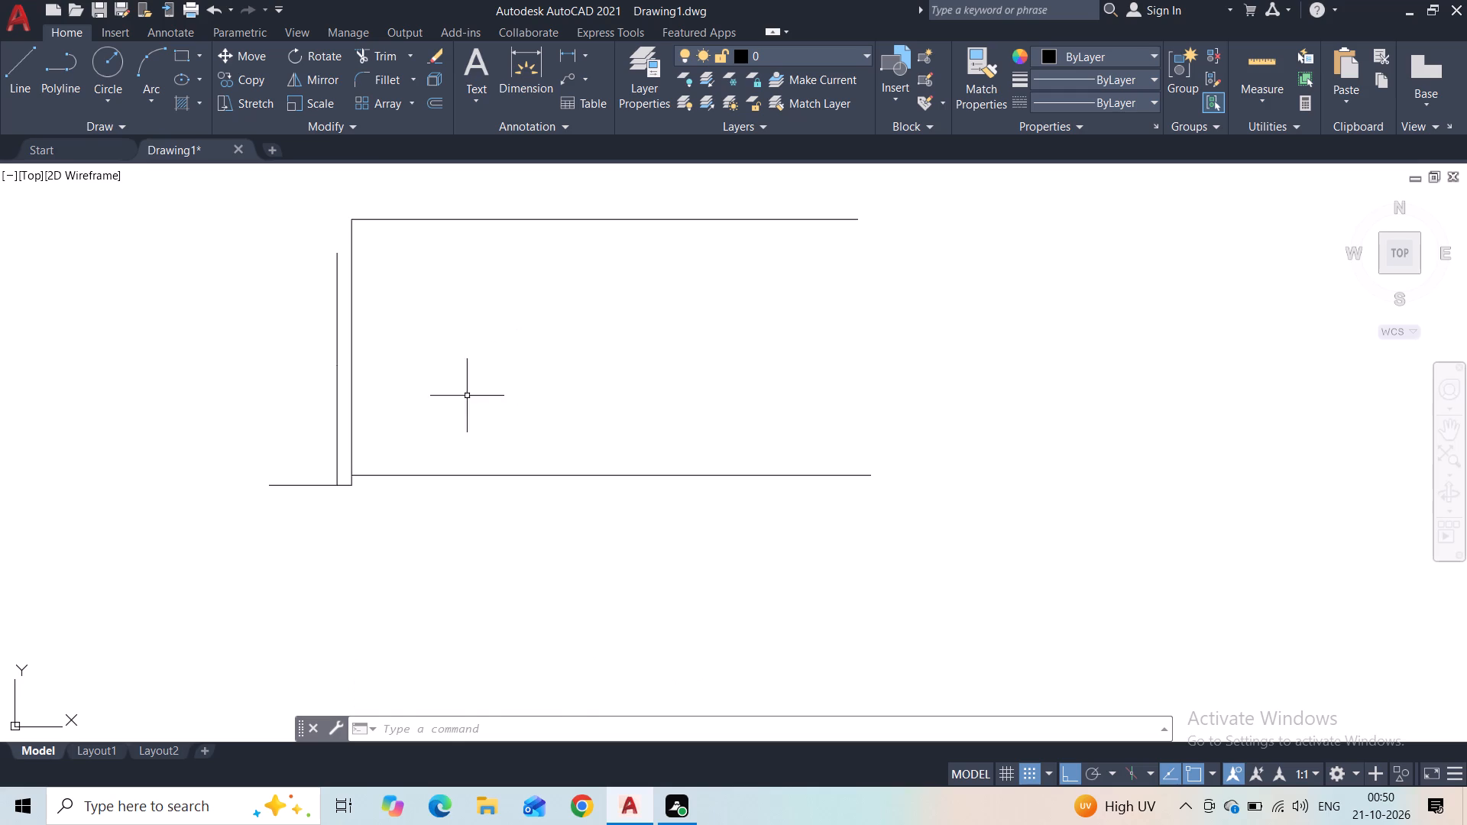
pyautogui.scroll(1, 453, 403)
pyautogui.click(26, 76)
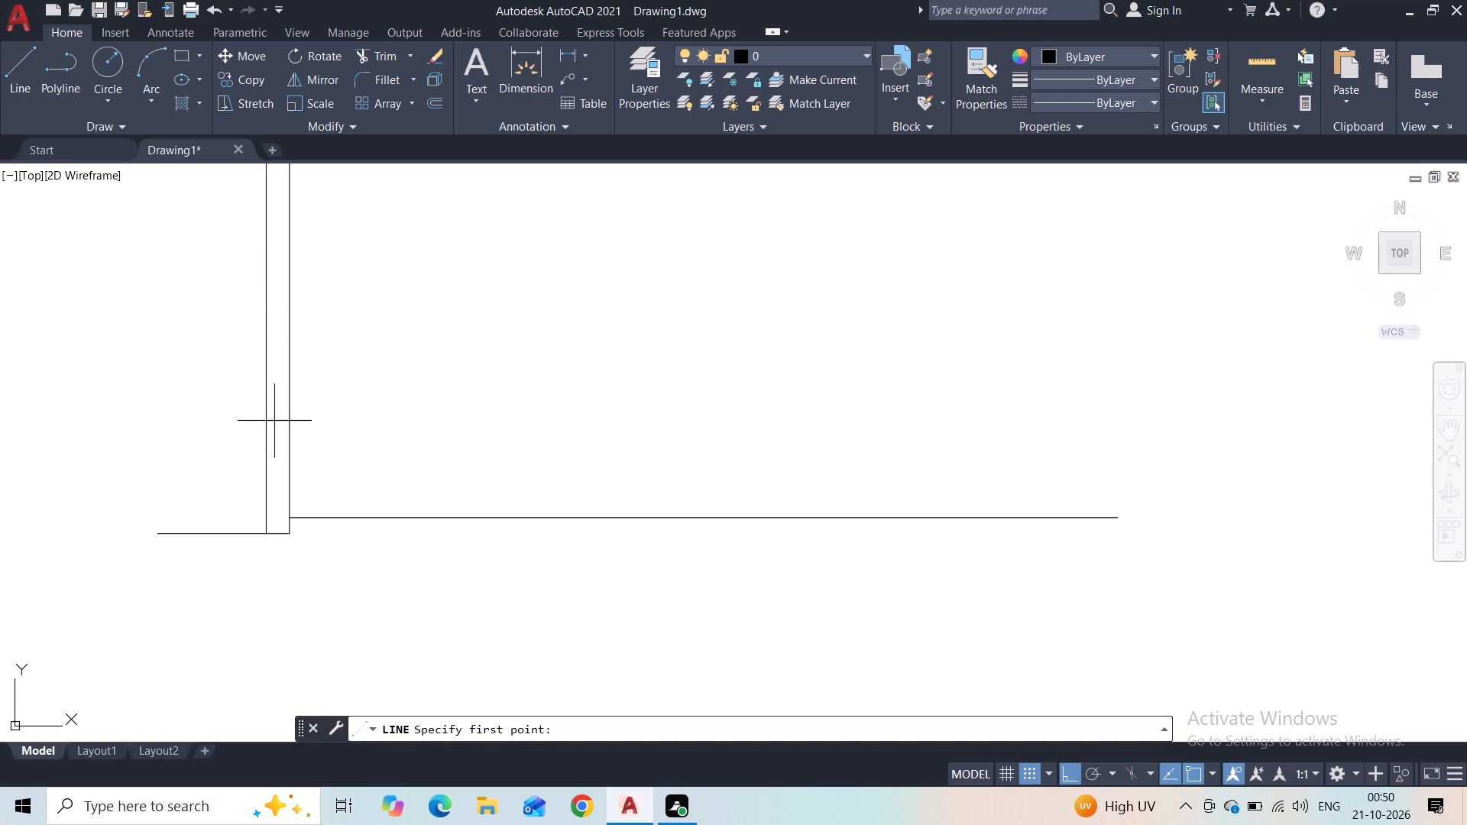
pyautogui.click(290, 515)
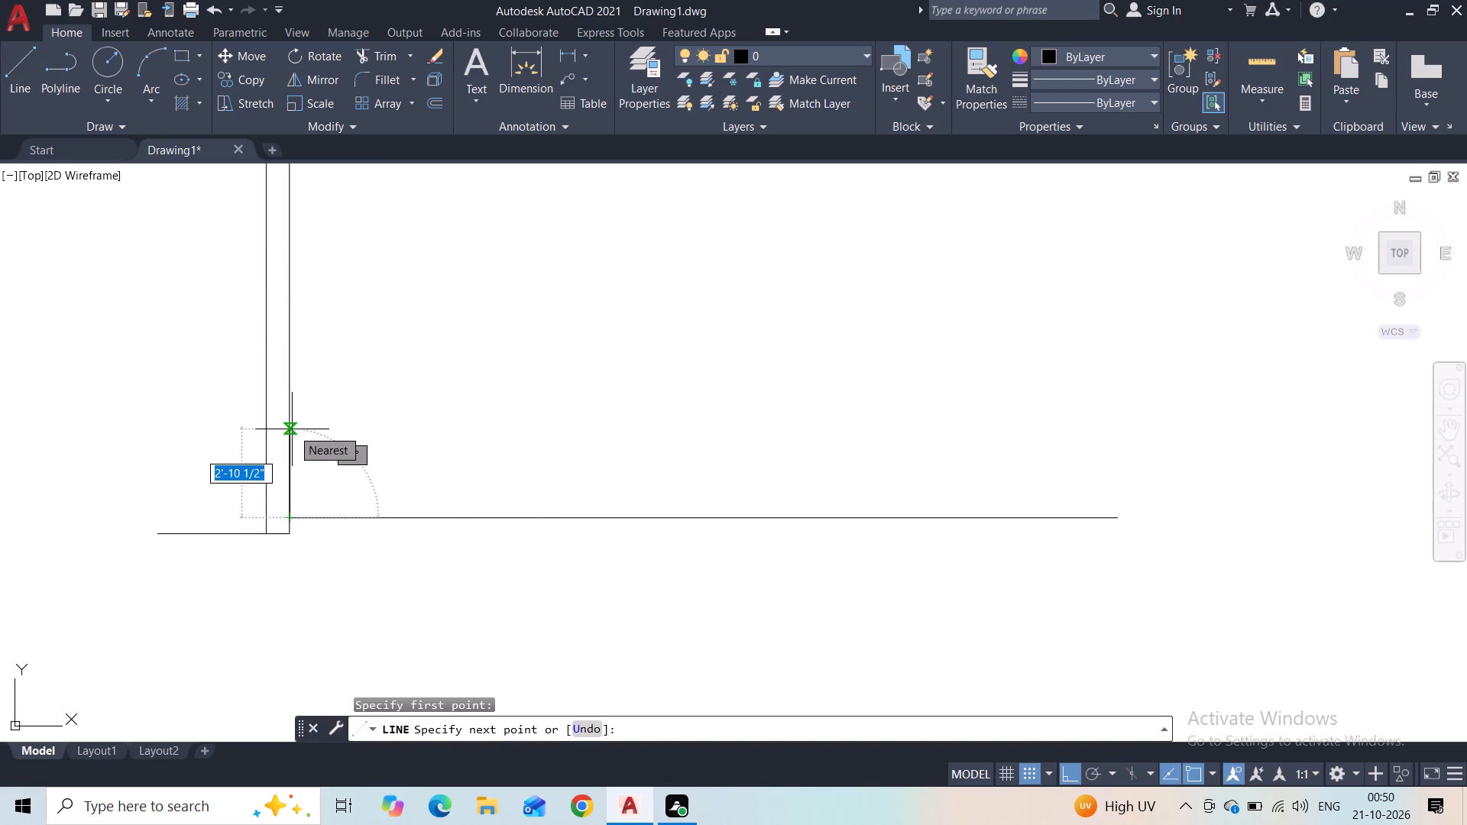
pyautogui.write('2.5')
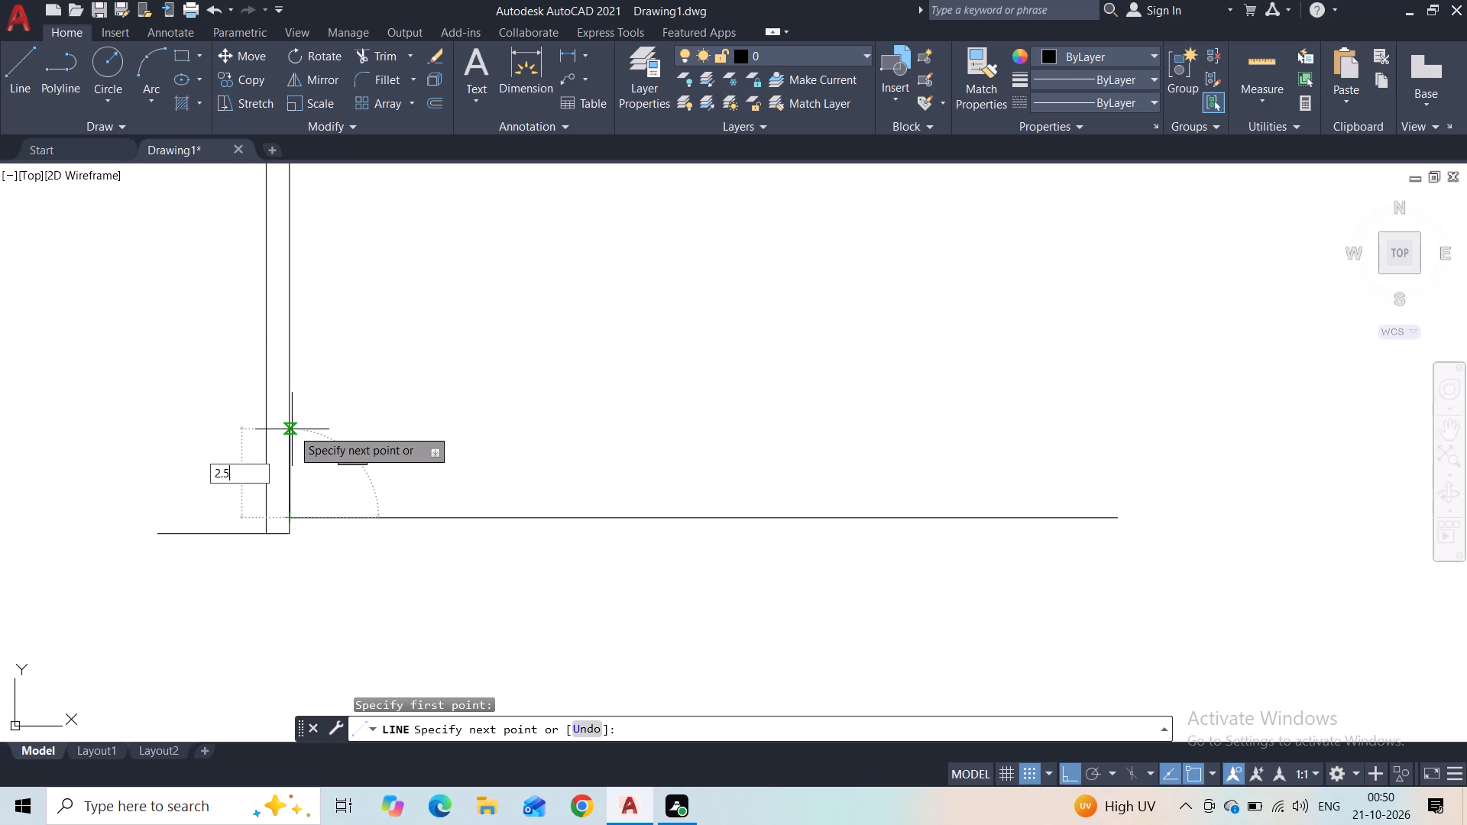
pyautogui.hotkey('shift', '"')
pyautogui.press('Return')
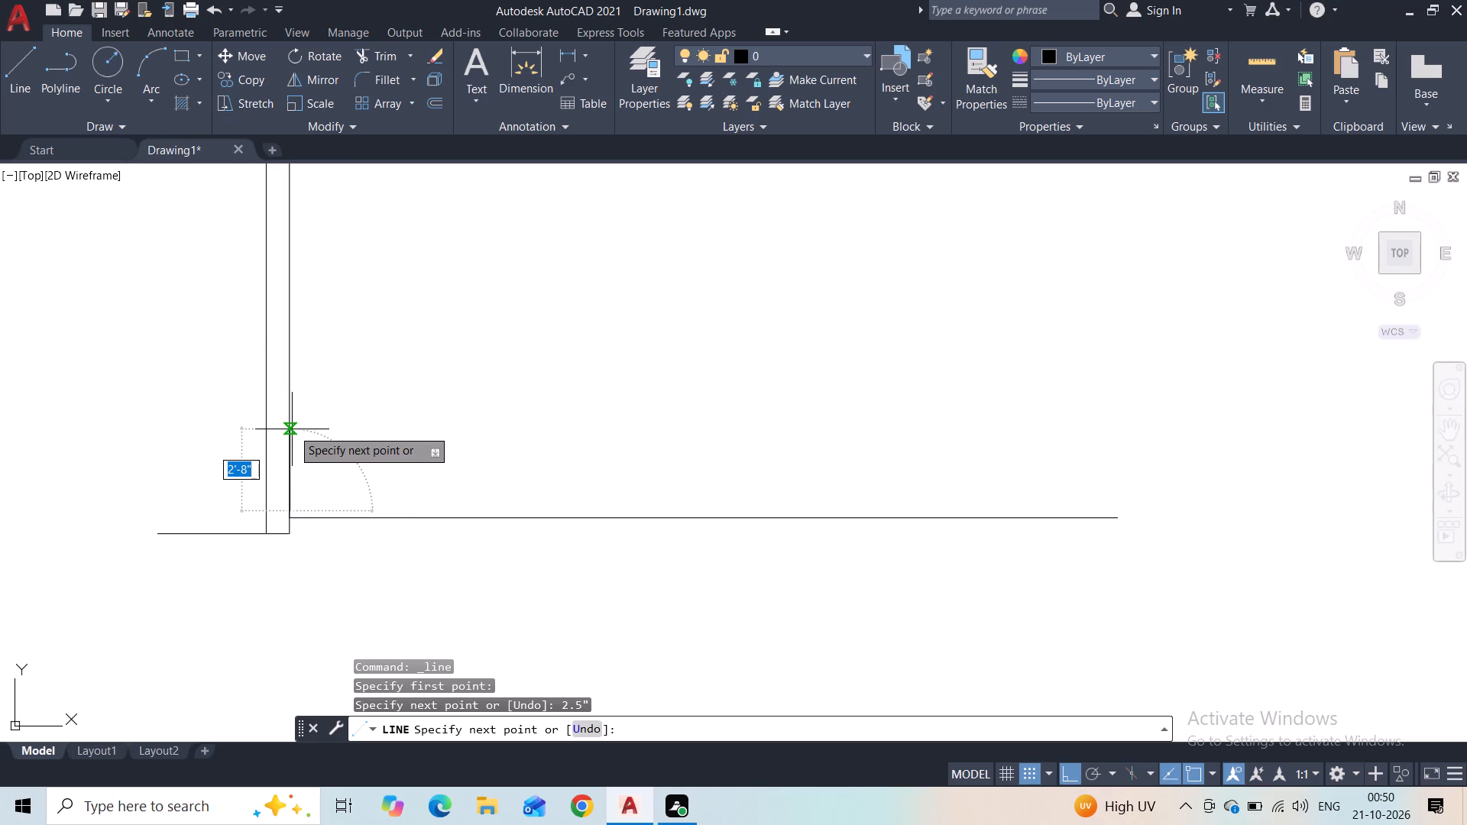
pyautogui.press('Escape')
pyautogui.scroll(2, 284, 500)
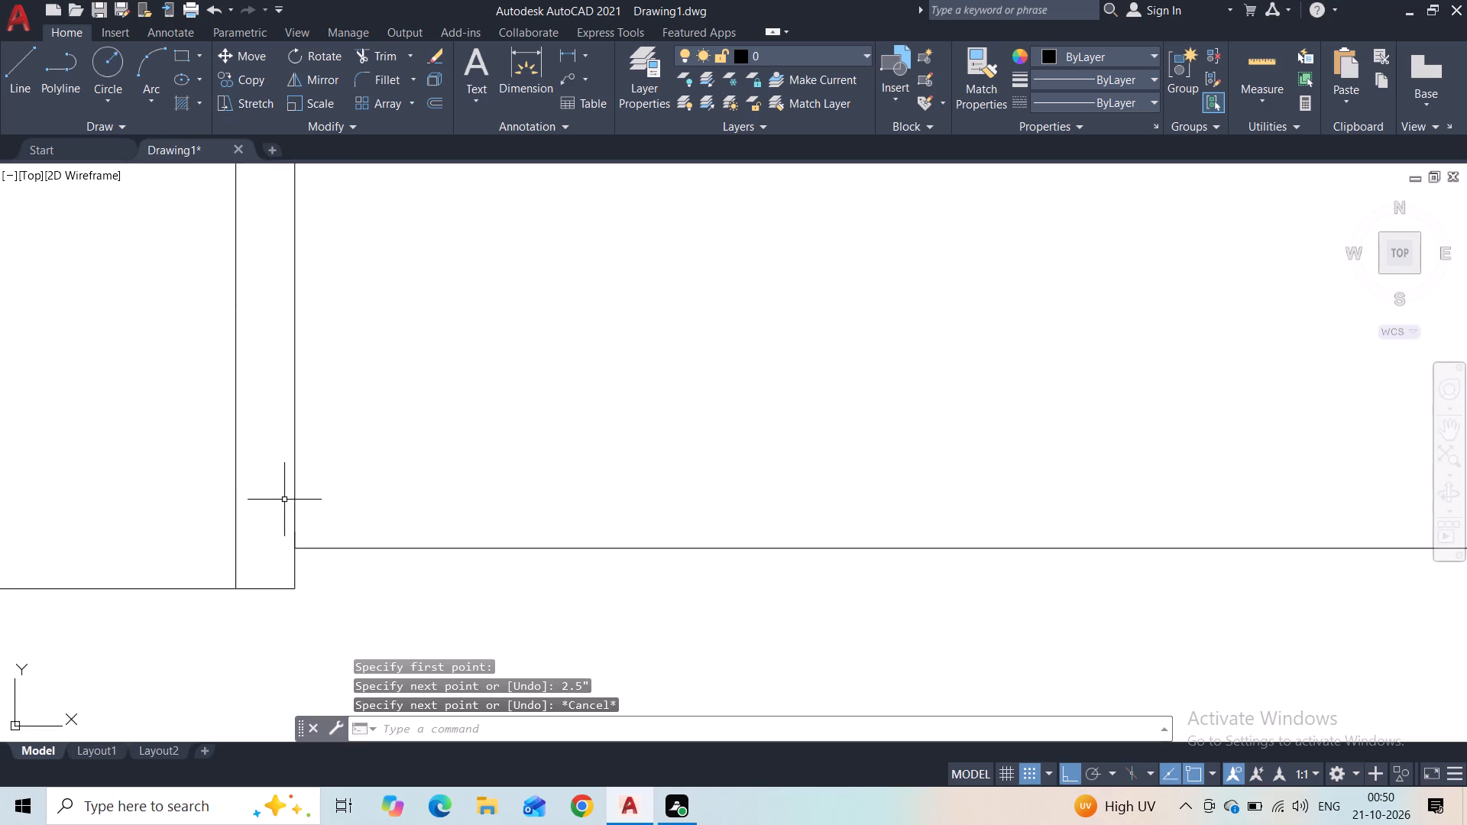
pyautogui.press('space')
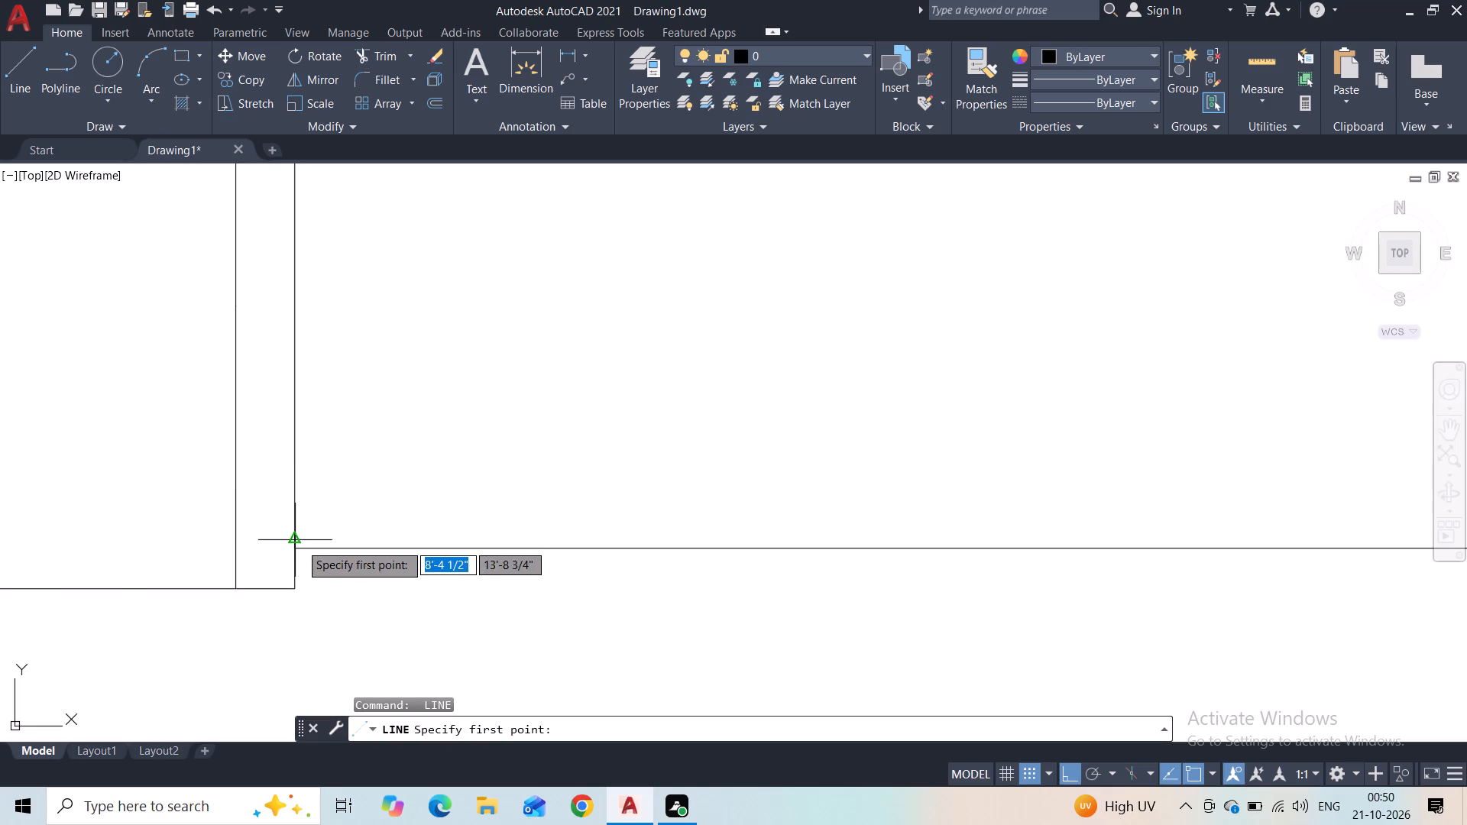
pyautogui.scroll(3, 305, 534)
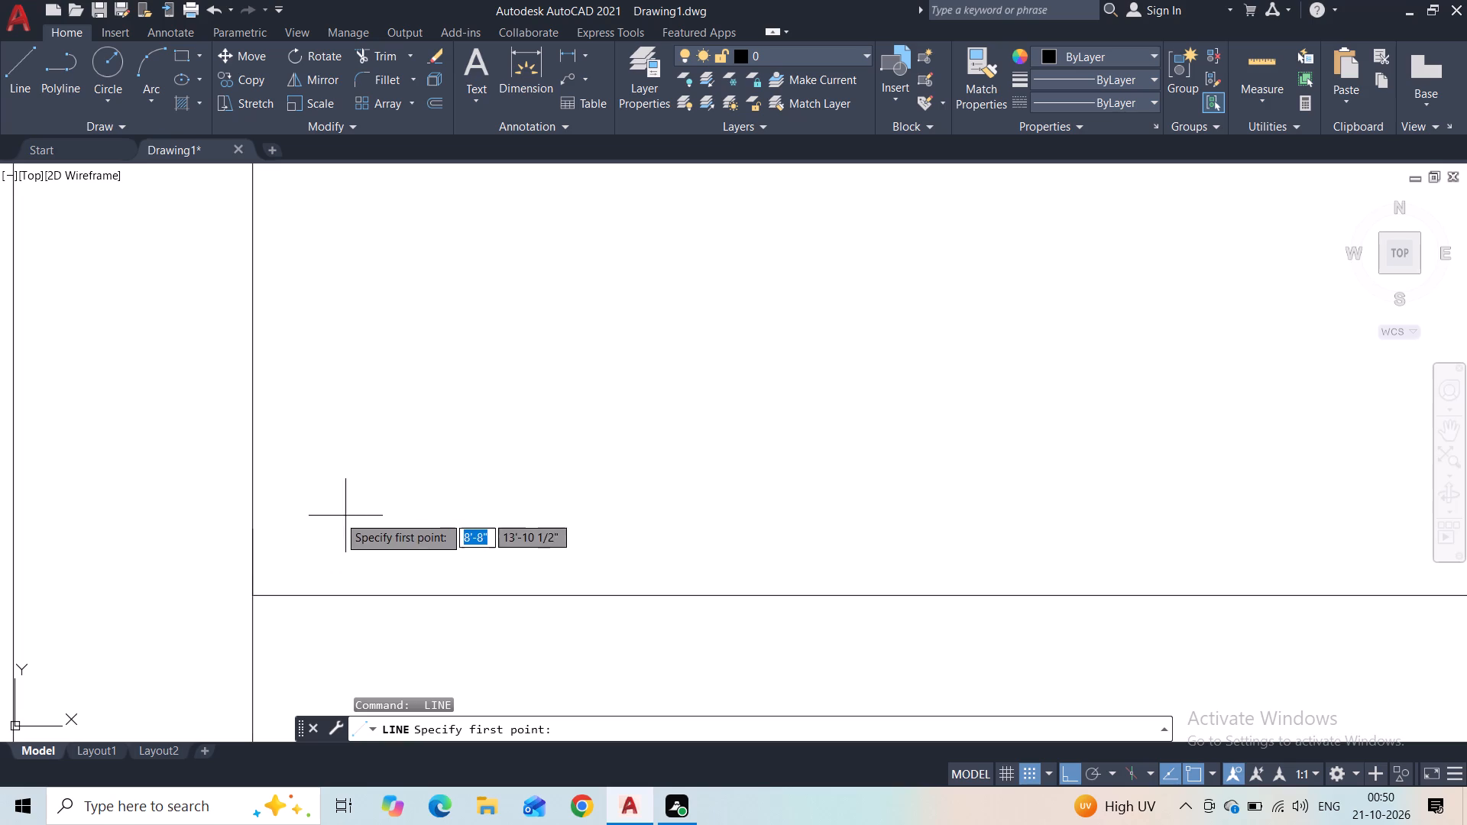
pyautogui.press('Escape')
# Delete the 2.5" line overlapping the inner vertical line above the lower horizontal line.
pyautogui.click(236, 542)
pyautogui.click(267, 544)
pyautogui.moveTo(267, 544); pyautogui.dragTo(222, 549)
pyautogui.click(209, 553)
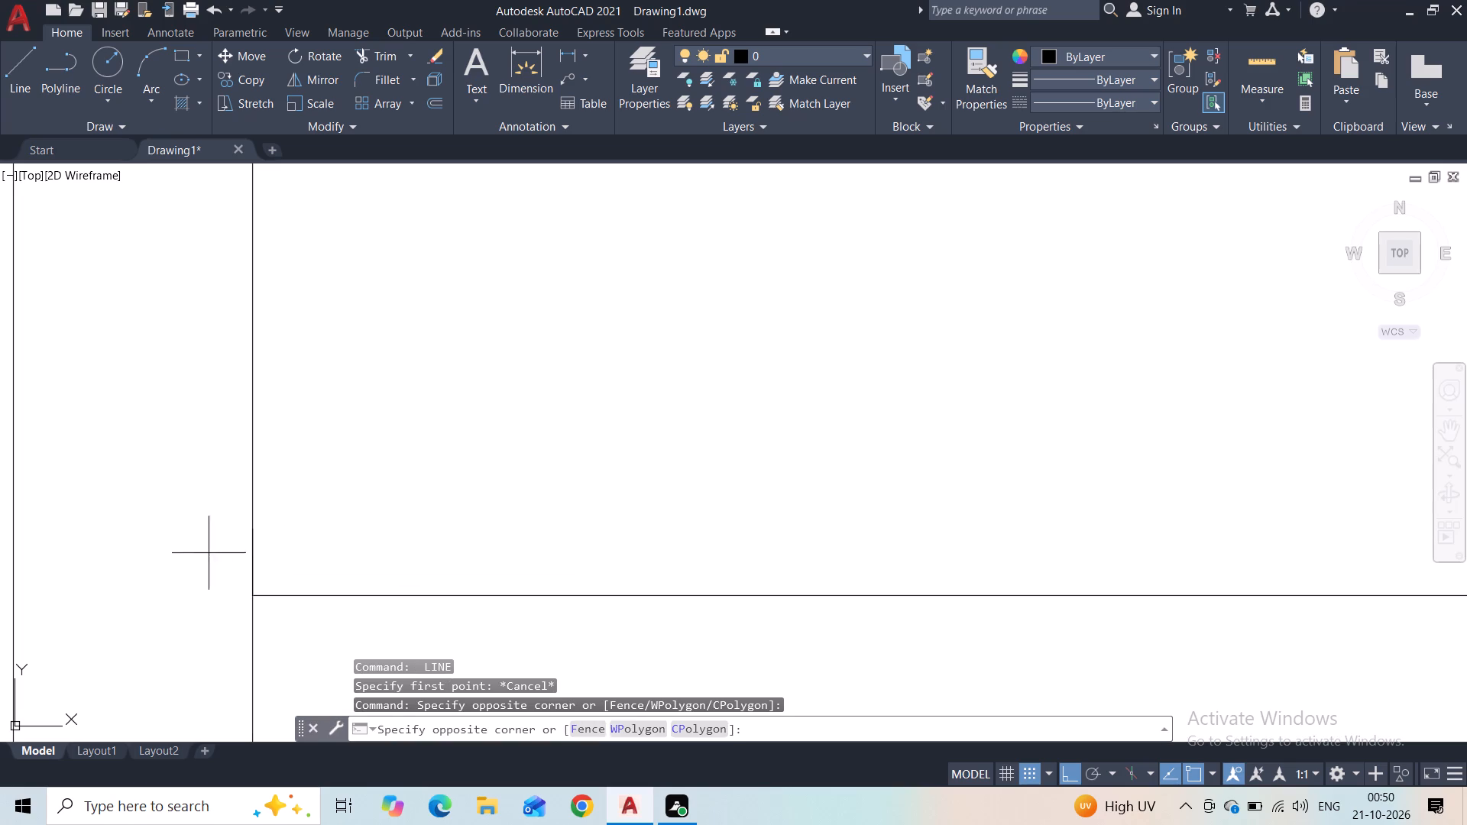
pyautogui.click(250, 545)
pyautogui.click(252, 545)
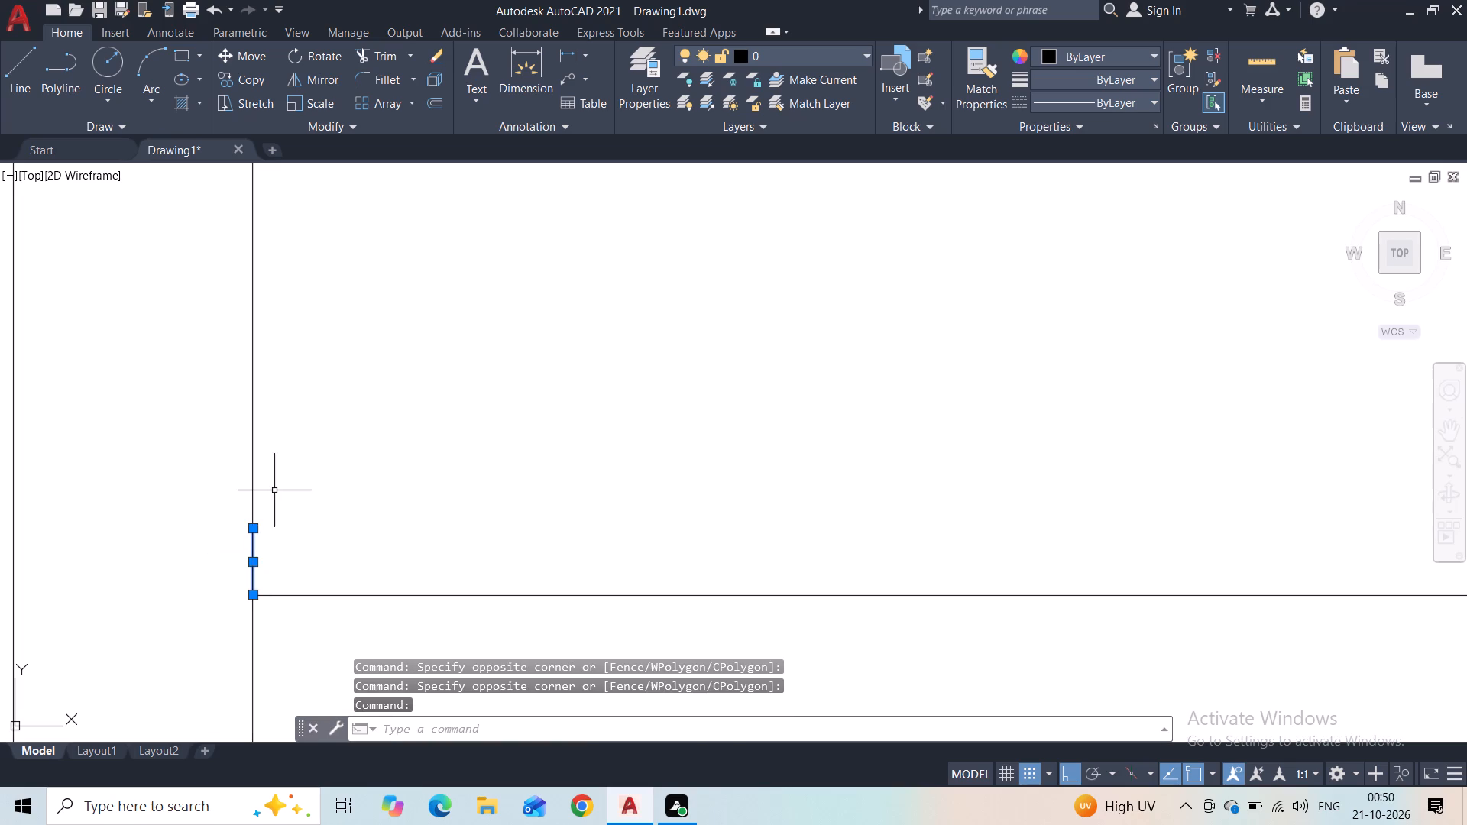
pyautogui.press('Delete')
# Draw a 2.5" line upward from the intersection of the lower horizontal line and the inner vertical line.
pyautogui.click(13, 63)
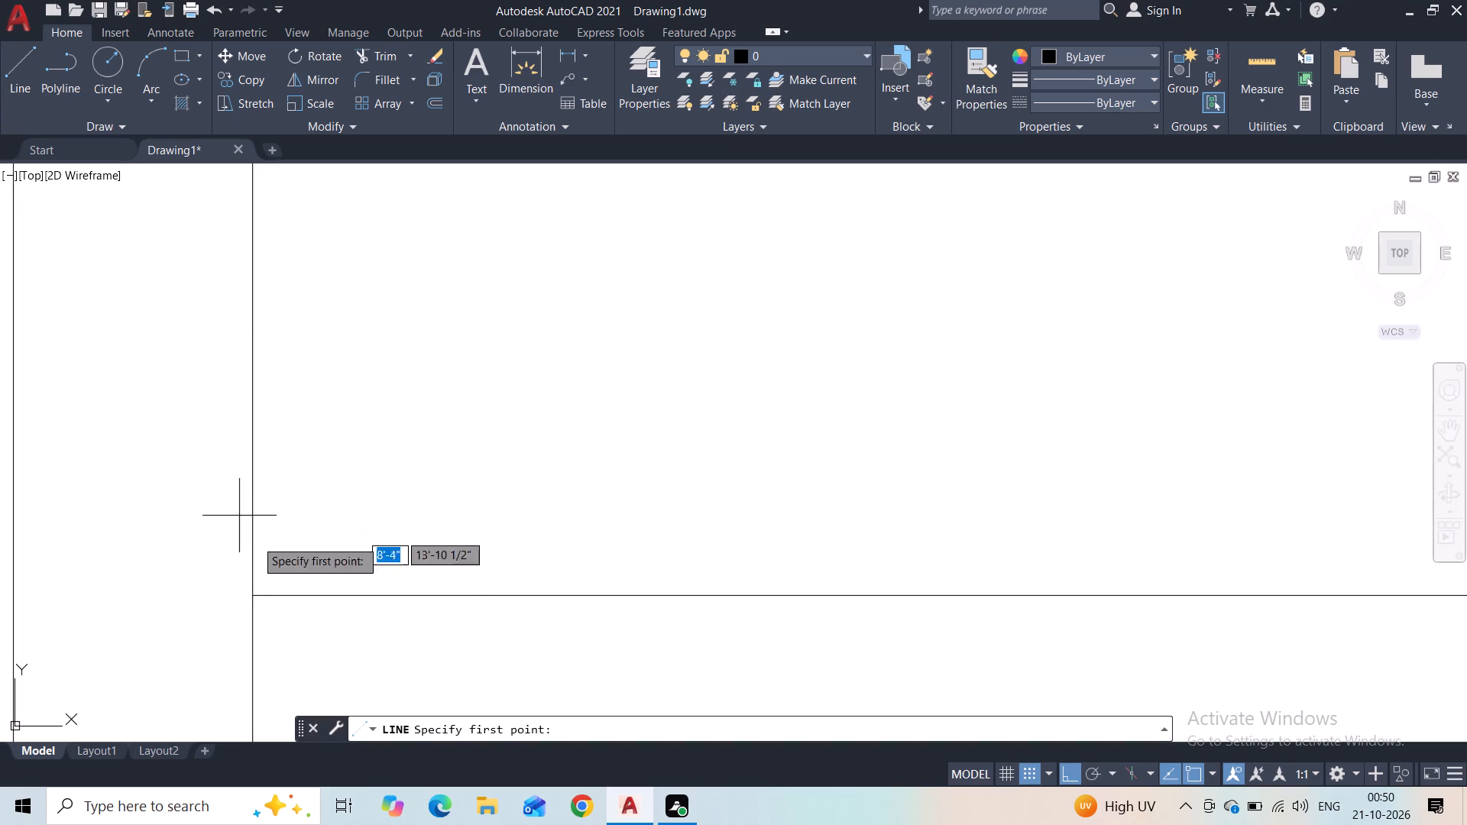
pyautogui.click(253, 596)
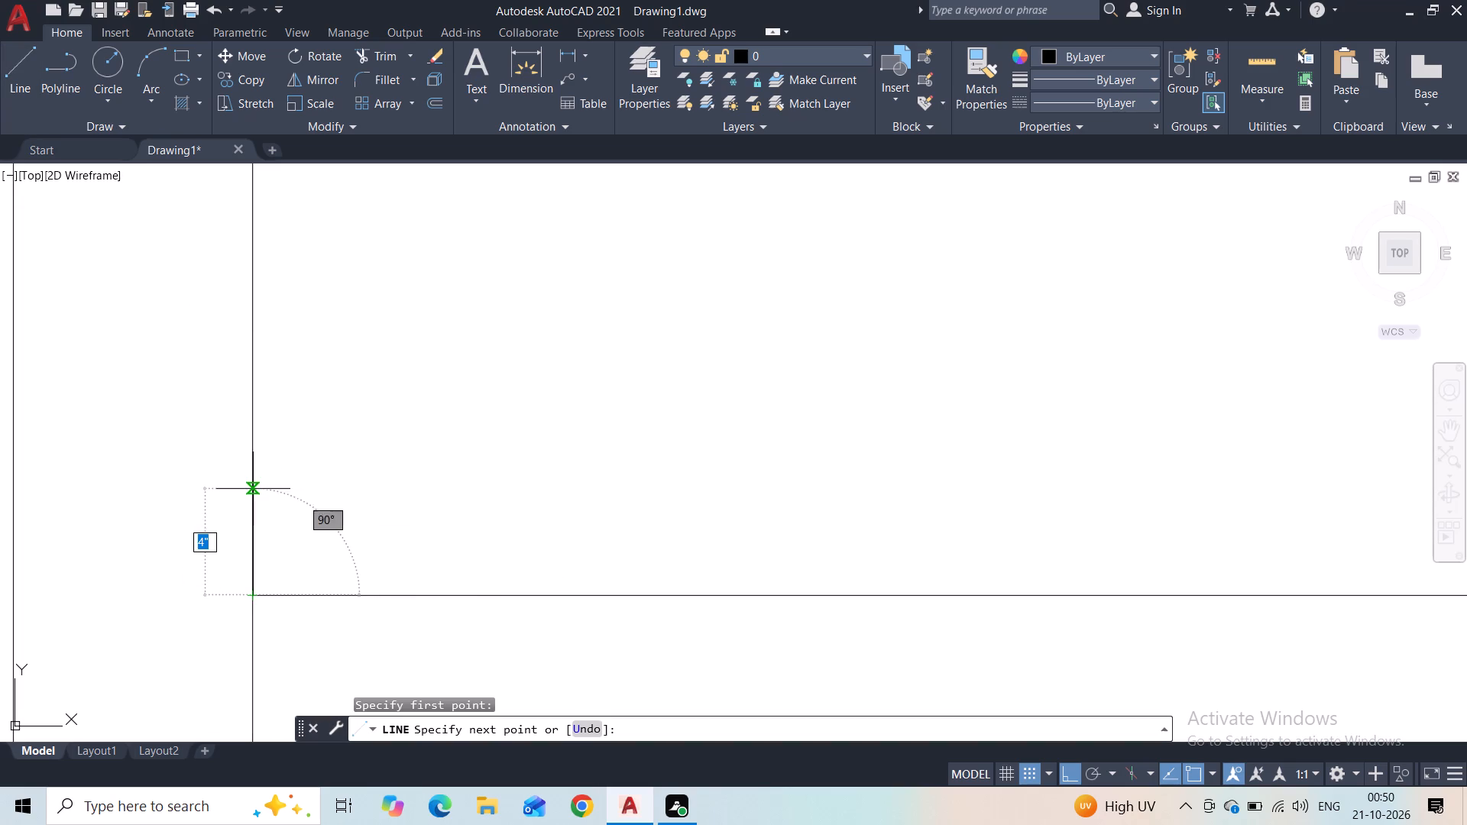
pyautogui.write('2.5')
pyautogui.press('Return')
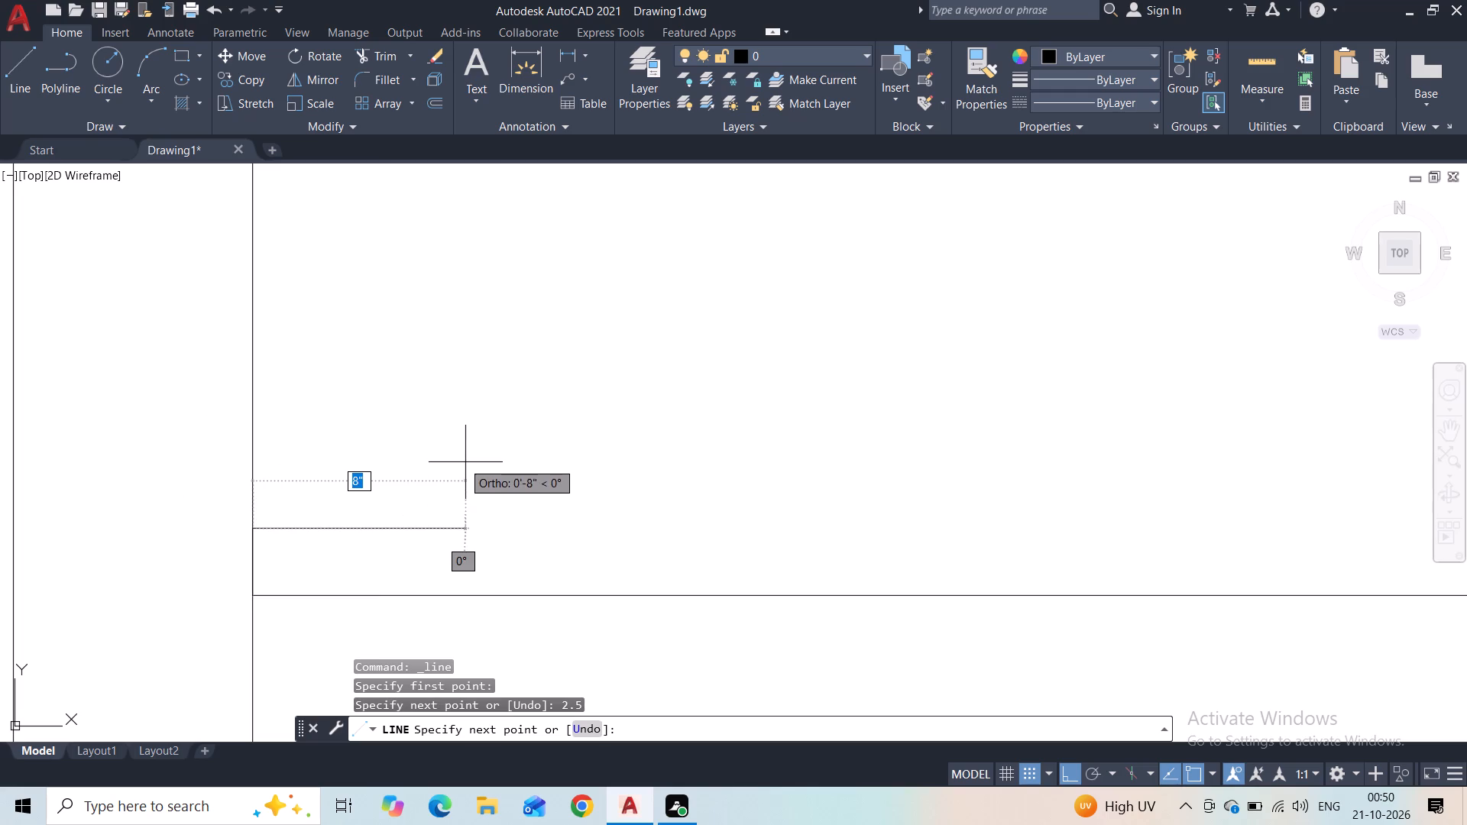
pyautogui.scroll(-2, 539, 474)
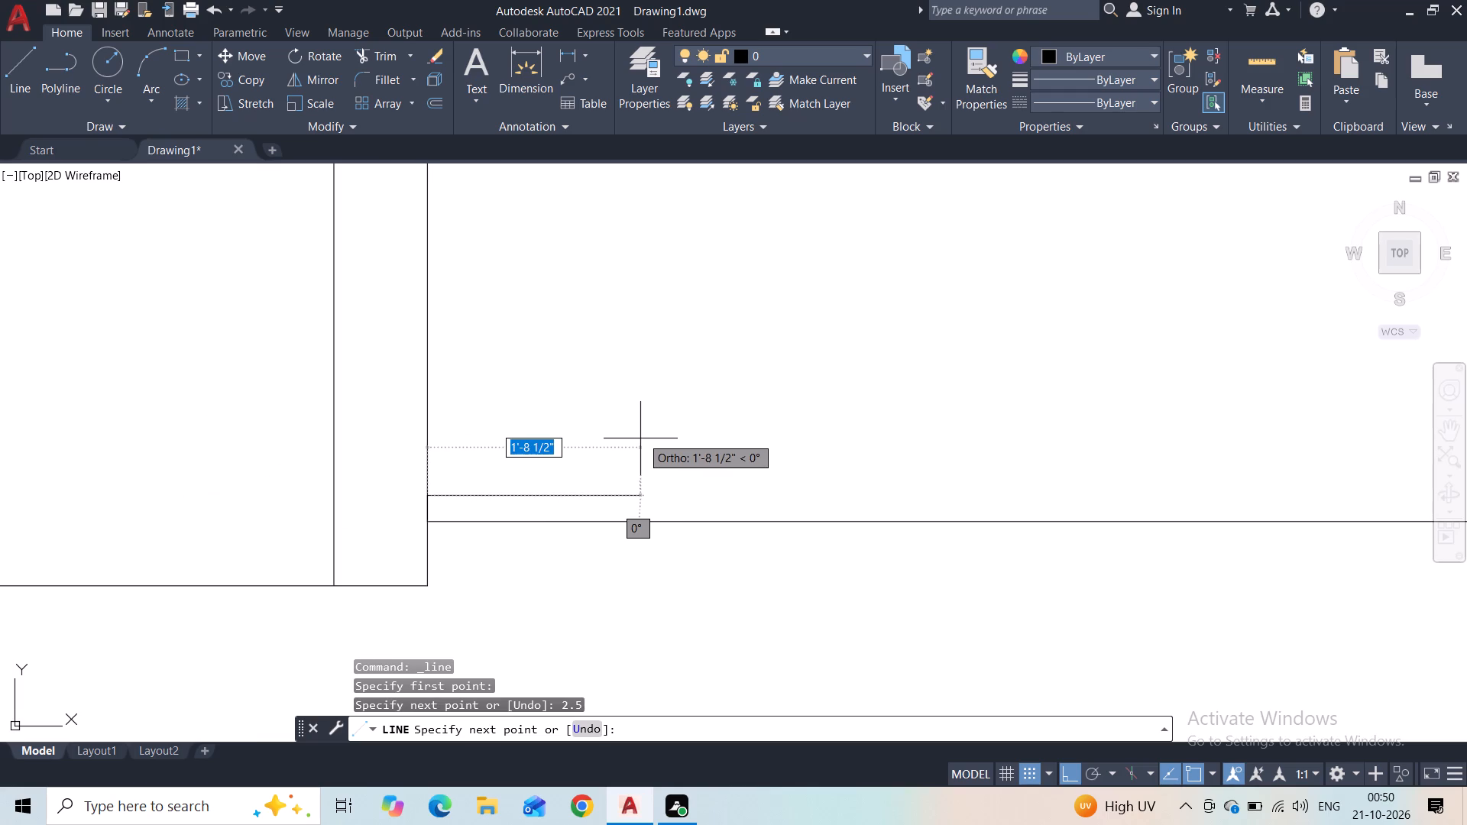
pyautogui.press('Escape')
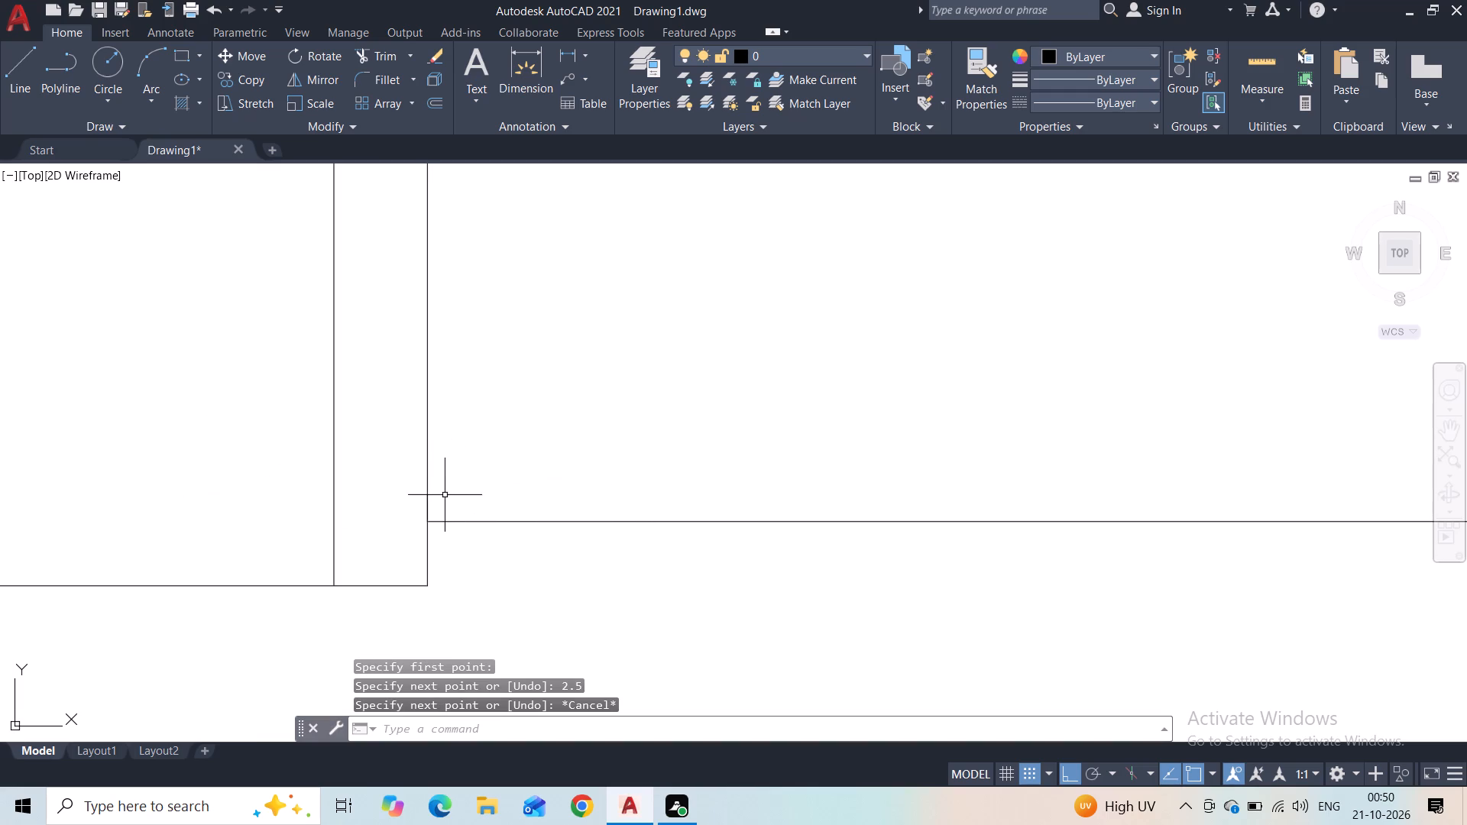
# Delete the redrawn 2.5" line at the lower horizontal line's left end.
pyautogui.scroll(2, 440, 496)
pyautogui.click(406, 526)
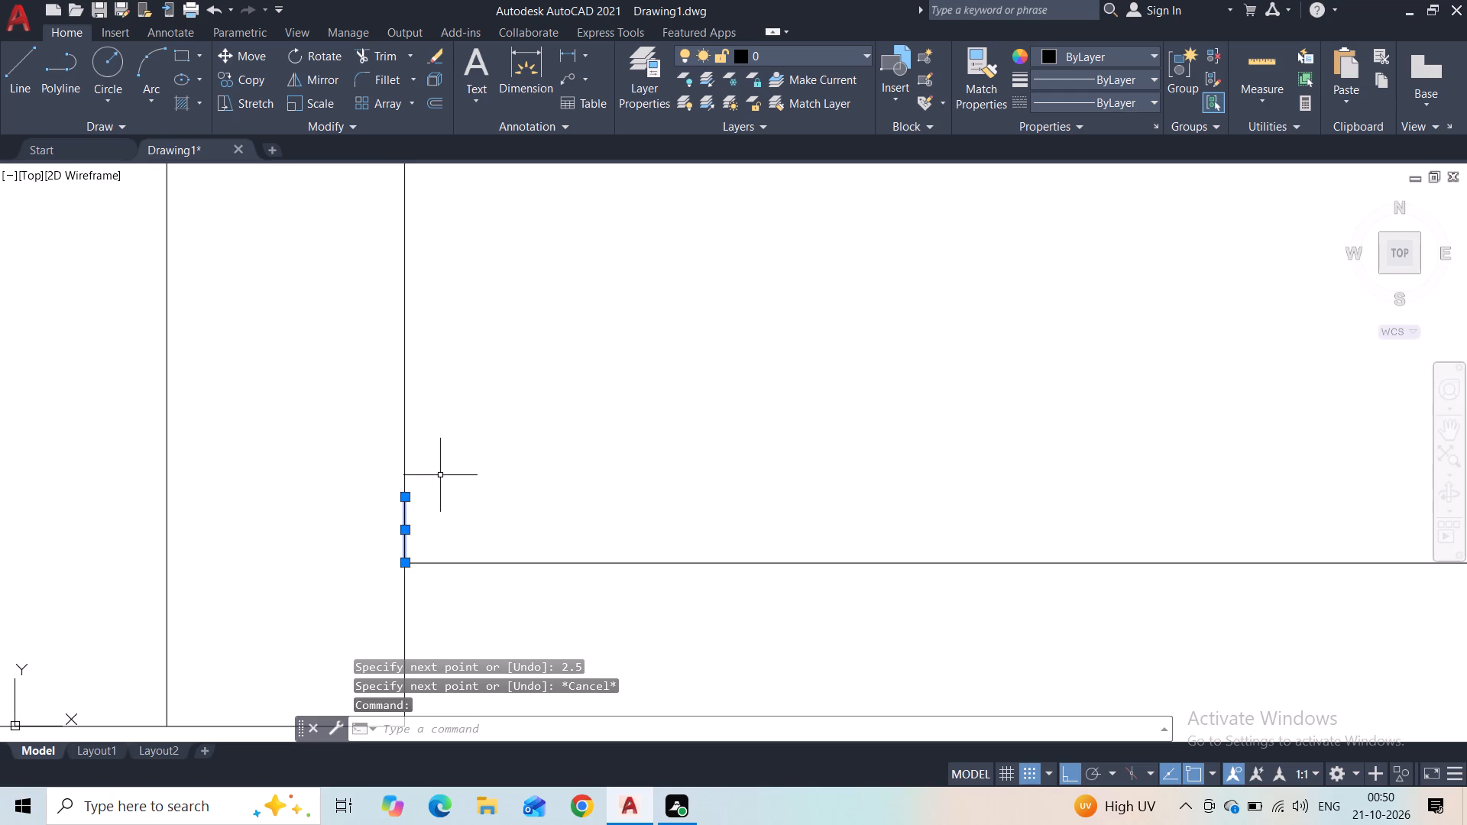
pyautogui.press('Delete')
# Draw a 2.5' line upward along the inner vertical line from the lower horizontal line's left end.
pyautogui.click(14, 75)
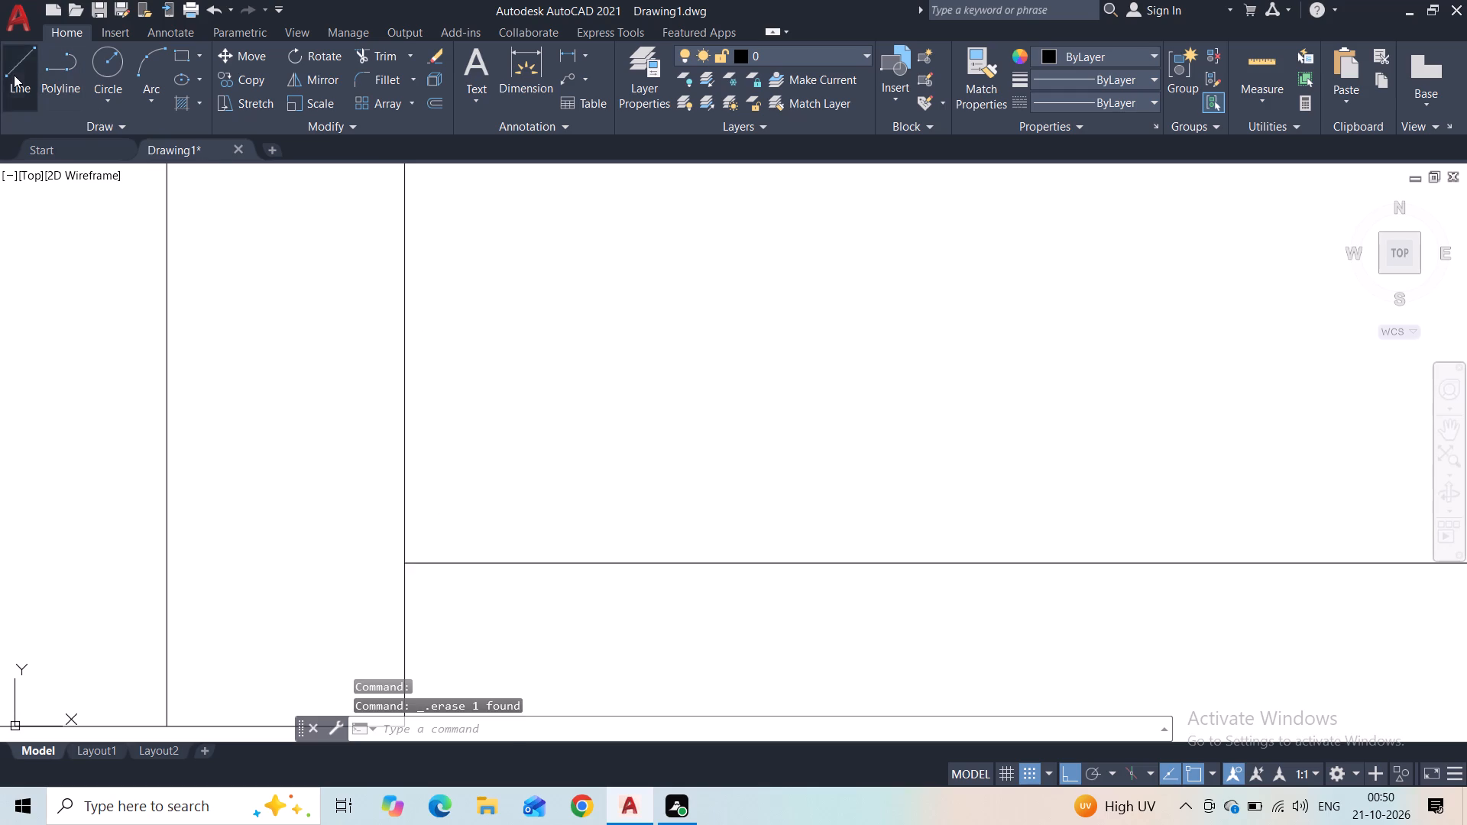
pyautogui.click(406, 561)
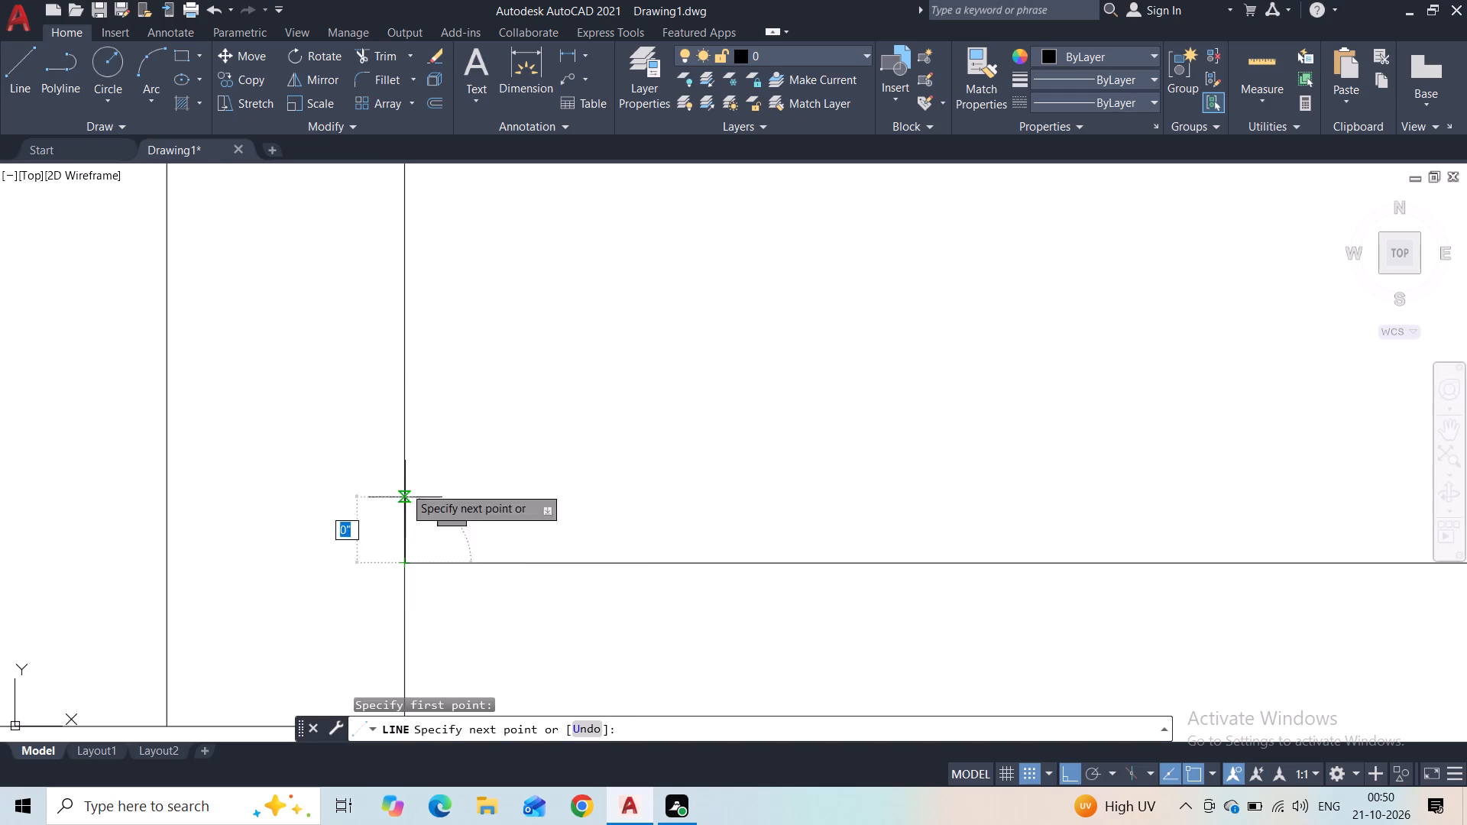
pyautogui.write('2.5')
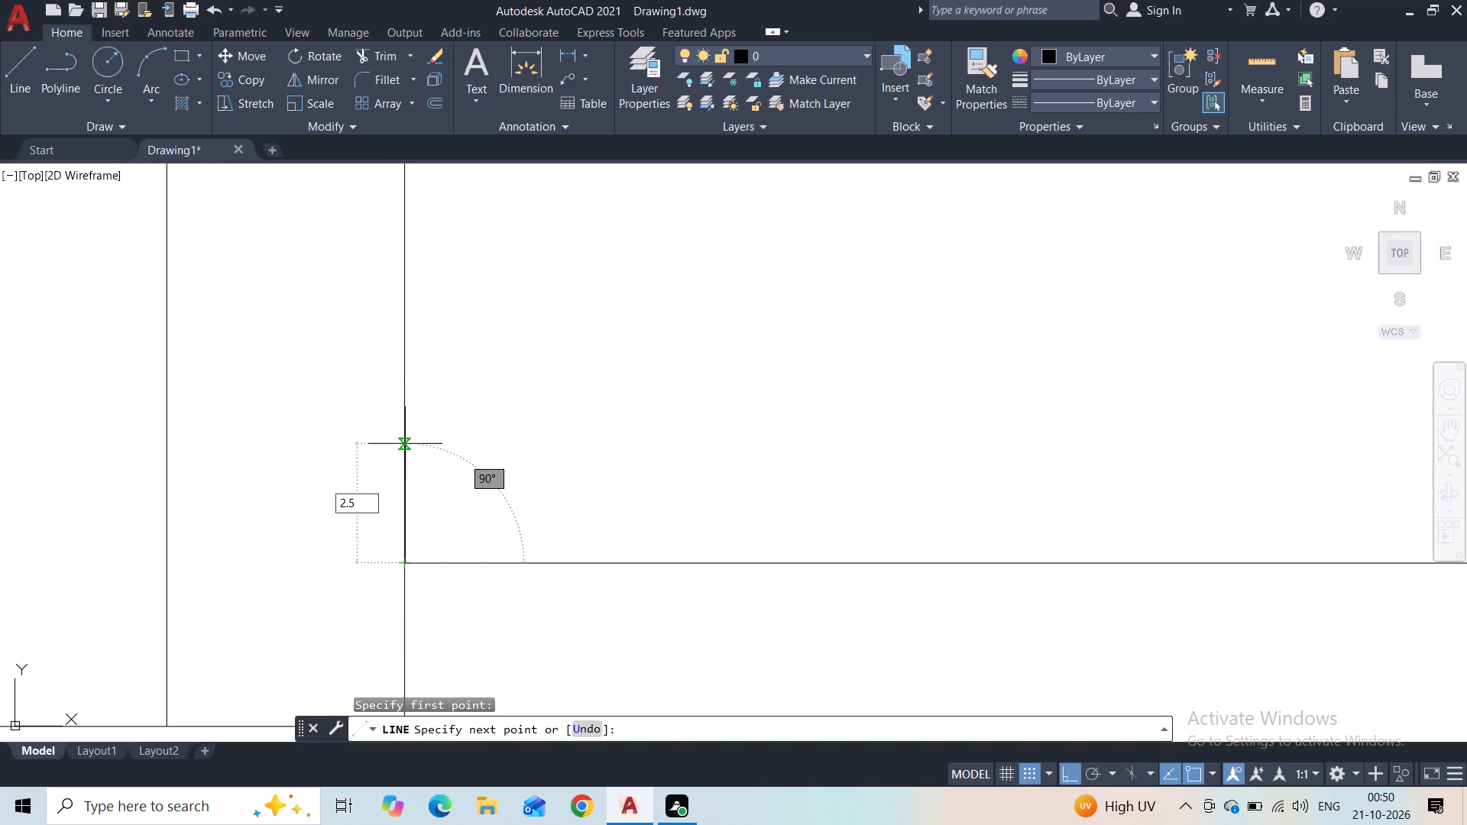
pyautogui.press("'")
pyautogui.press('Return')
# Continue the line horizontally to the right for about 21', parallel to the lower horizontal line.
pyautogui.scroll(-3, 1090, 148)
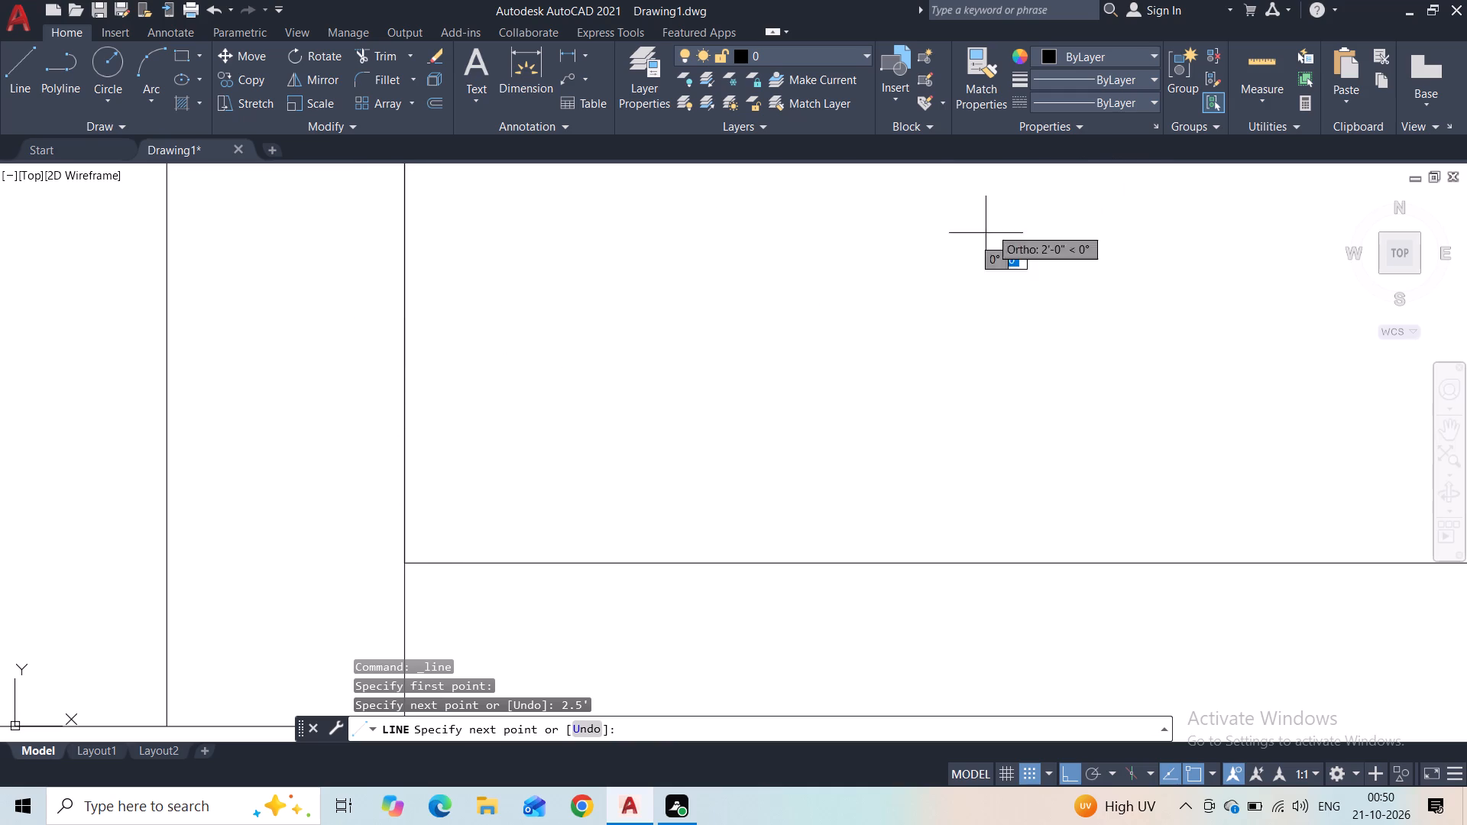
pyautogui.scroll(-1, 861, 320)
pyautogui.moveTo(846, 315); pyautogui.dragTo(494, 399, button='middle')
pyautogui.scroll(-3, 494, 396)
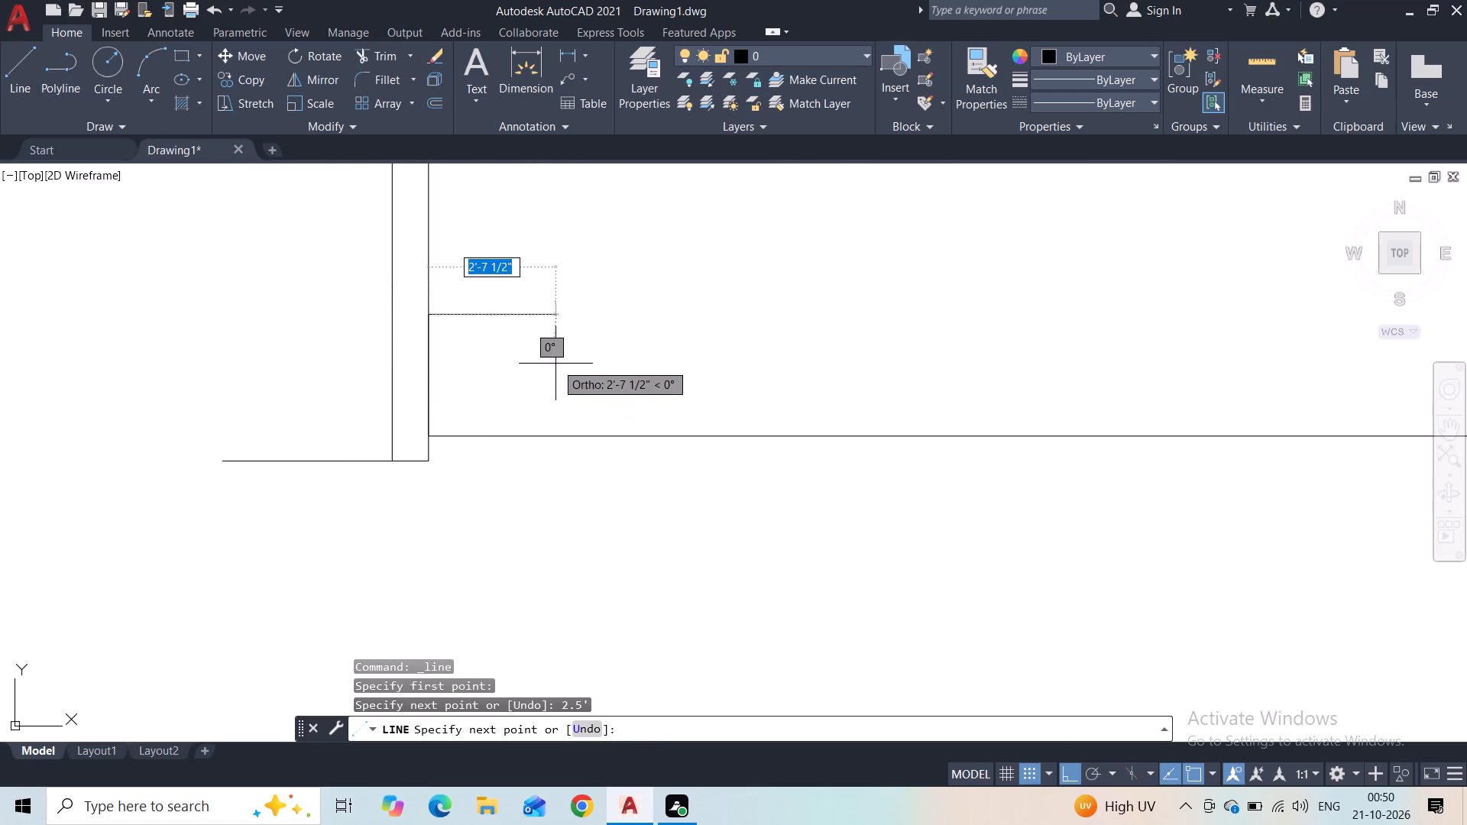
pyautogui.scroll(-1, 655, 346)
pyautogui.moveTo(653, 343); pyautogui.dragTo(435, 448, button='middle')
pyautogui.scroll(-2, 439, 445)
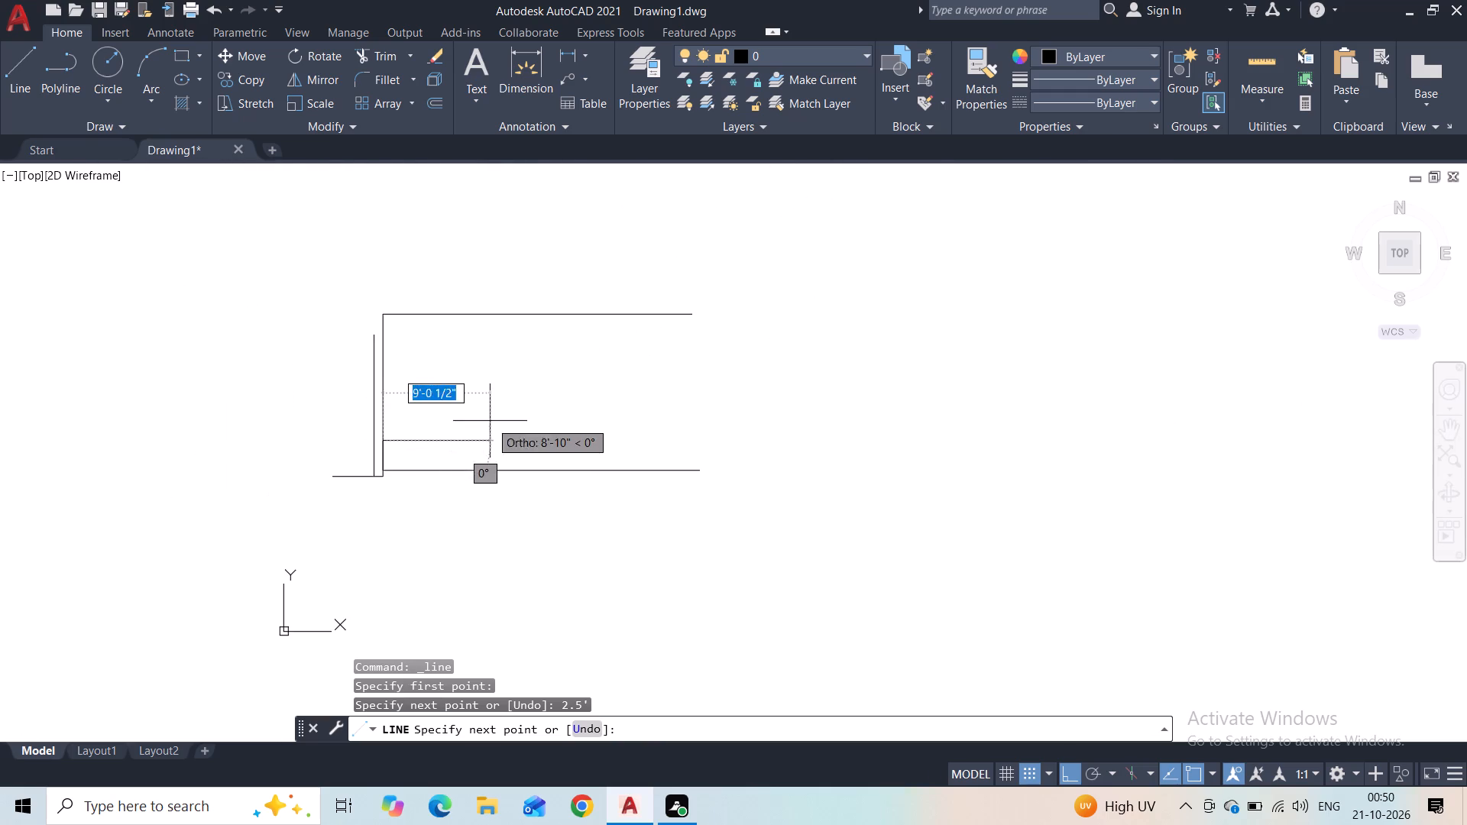
pyautogui.scroll(2, 617, 454)
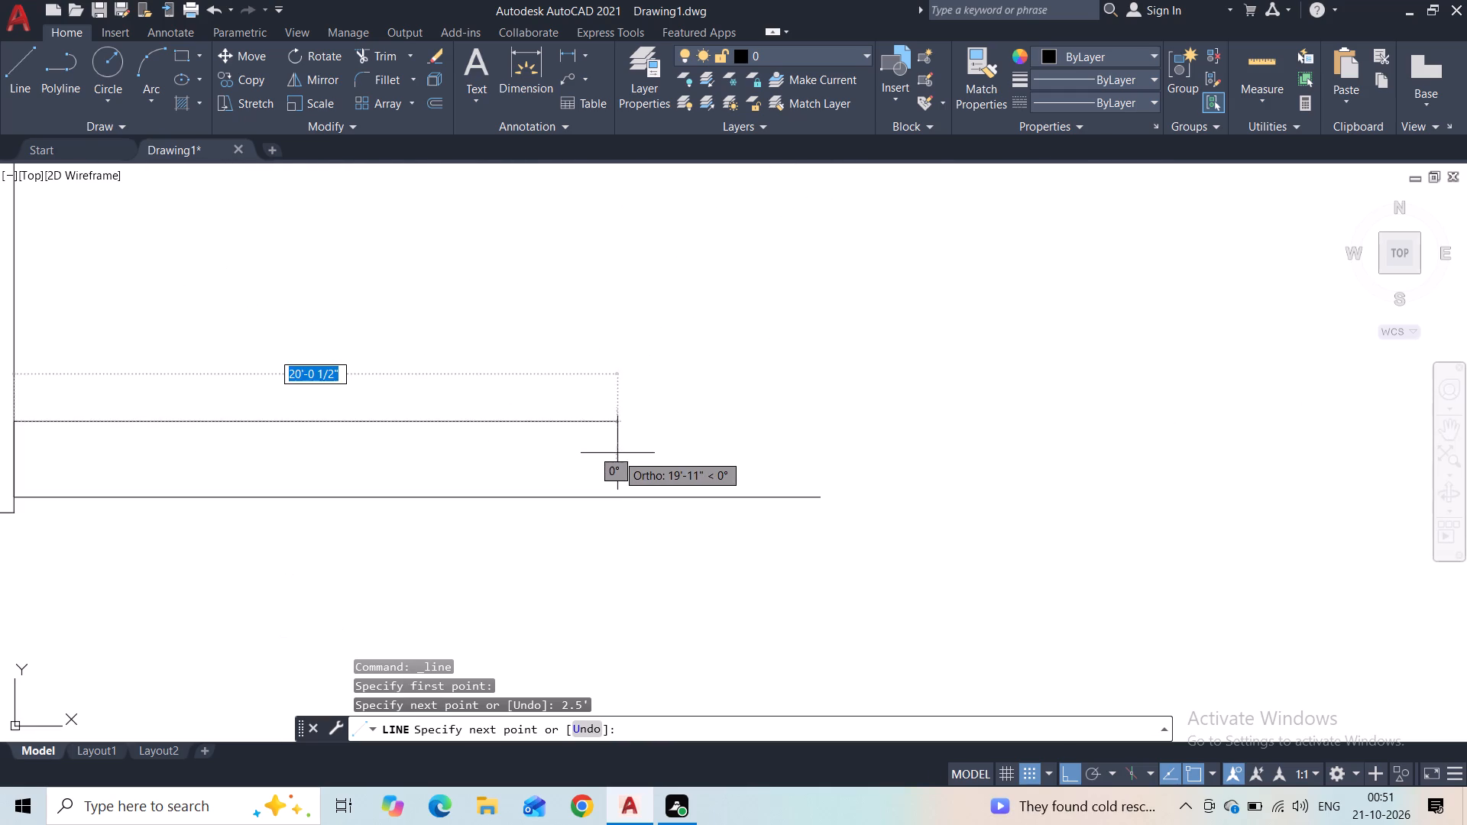
pyautogui.scroll(2, 617, 454)
pyautogui.scroll(-5, 644, 438)
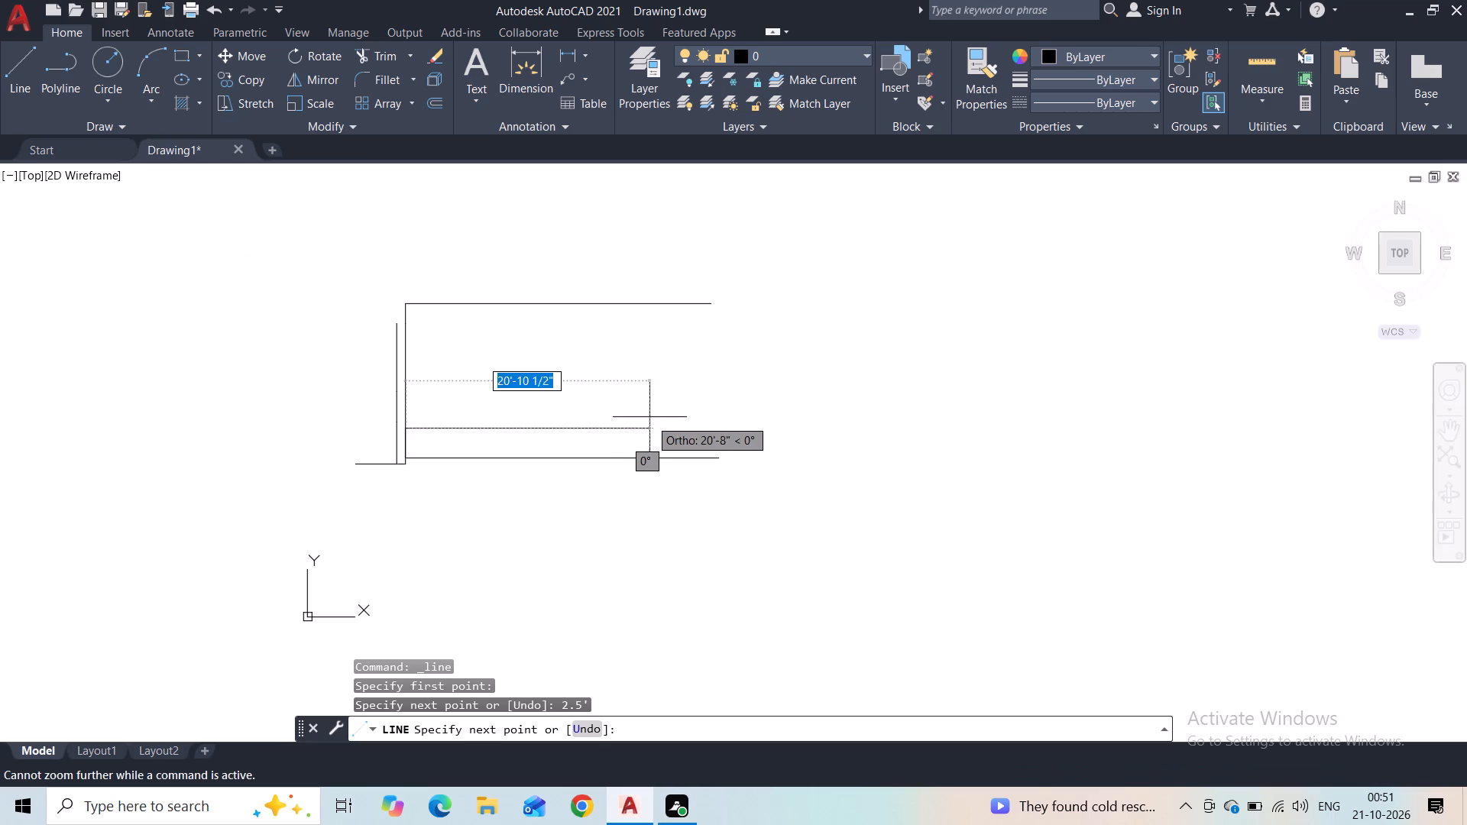
pyautogui.click(655, 413)
pyautogui.press('Escape')
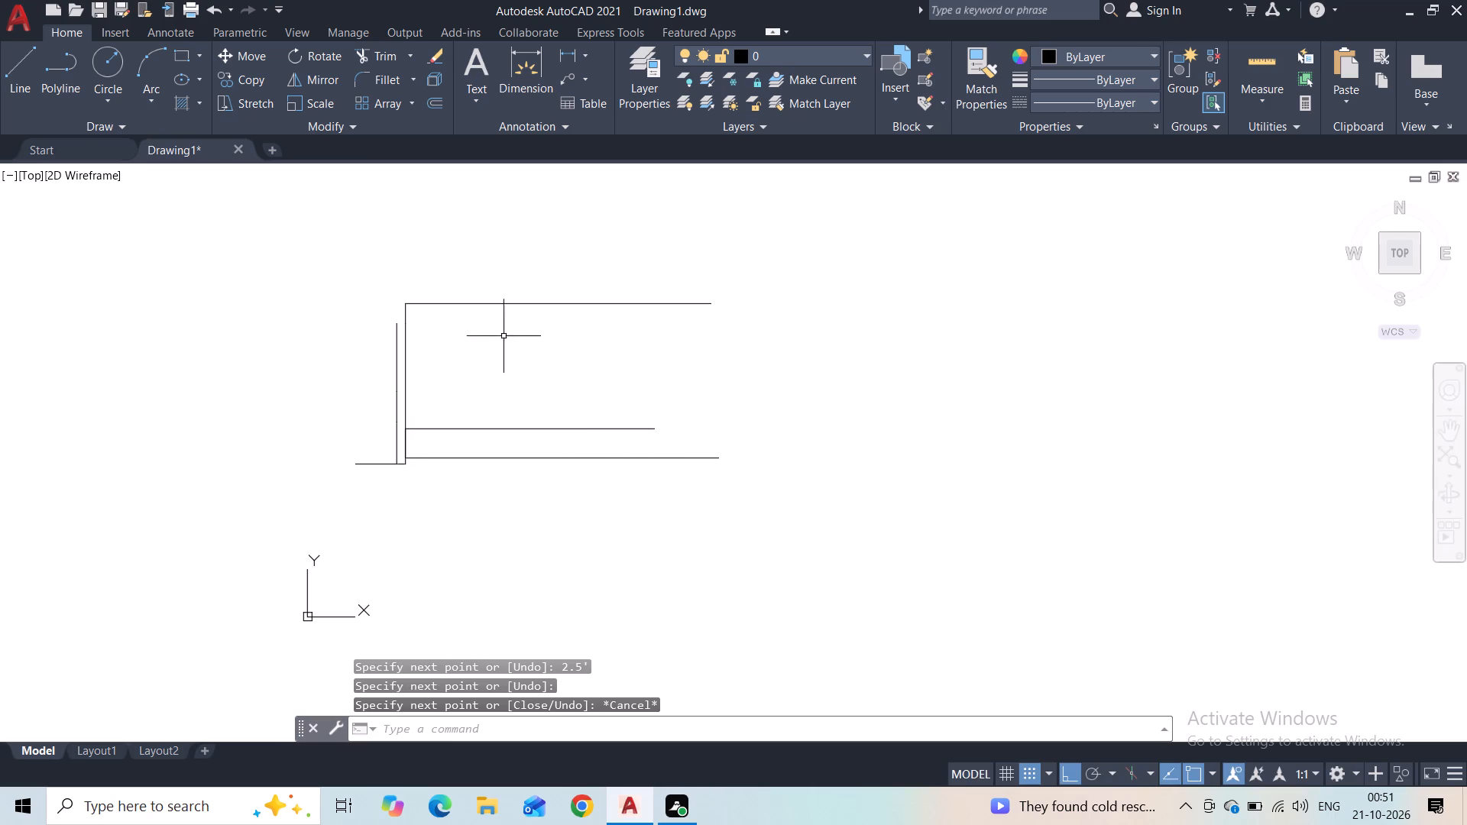
# Draw a freehand rectangle inside the outline, between the upper horizontal line and the new horizontal line, near the inner vertical line.
pyautogui.scroll(3, 471, 339)
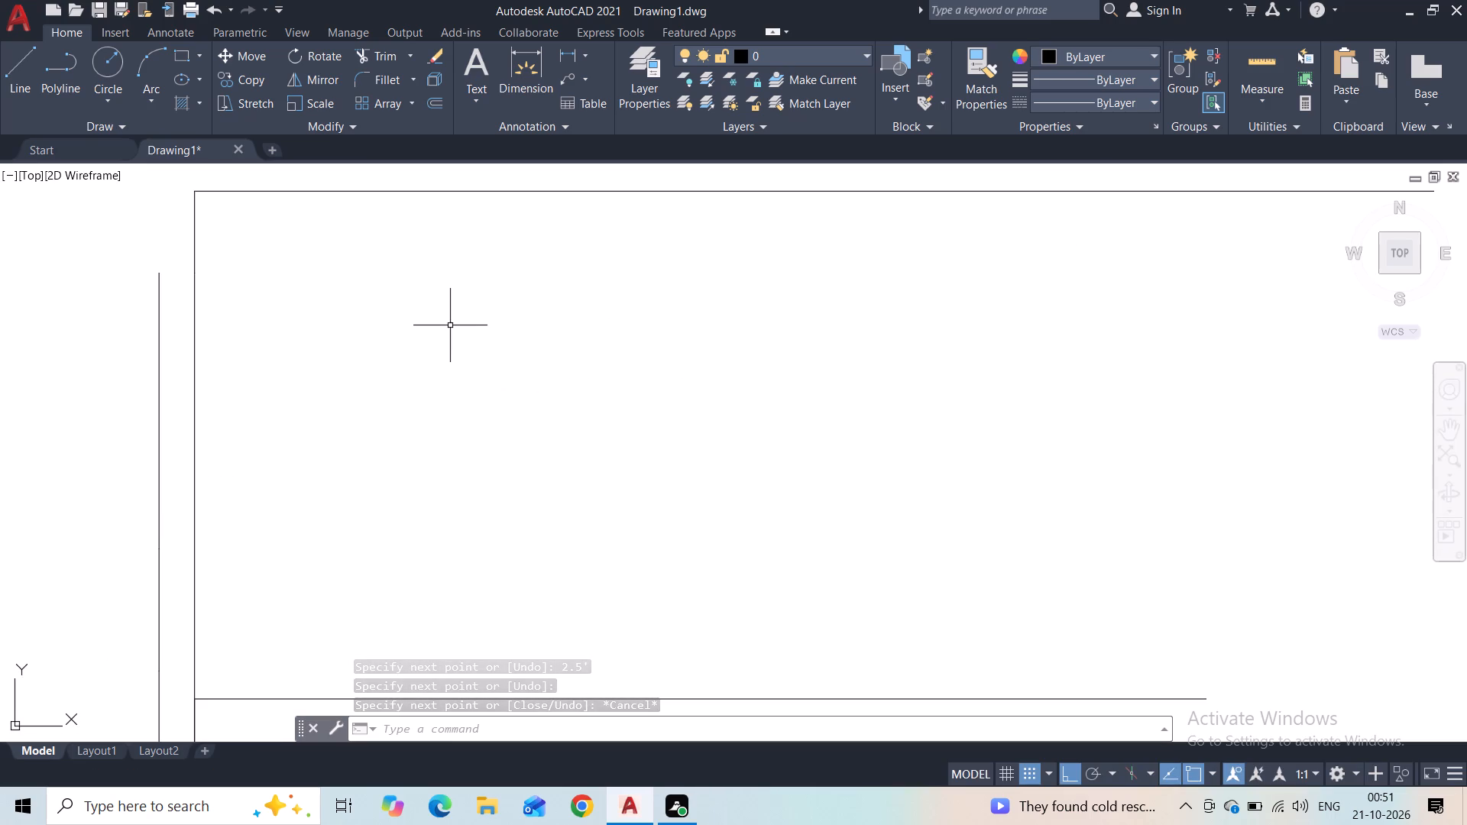
pyautogui.click(179, 53)
pyautogui.scroll(-2, 326, 378)
pyautogui.moveTo(319, 404); pyautogui.dragTo(300, 376, button='middle')
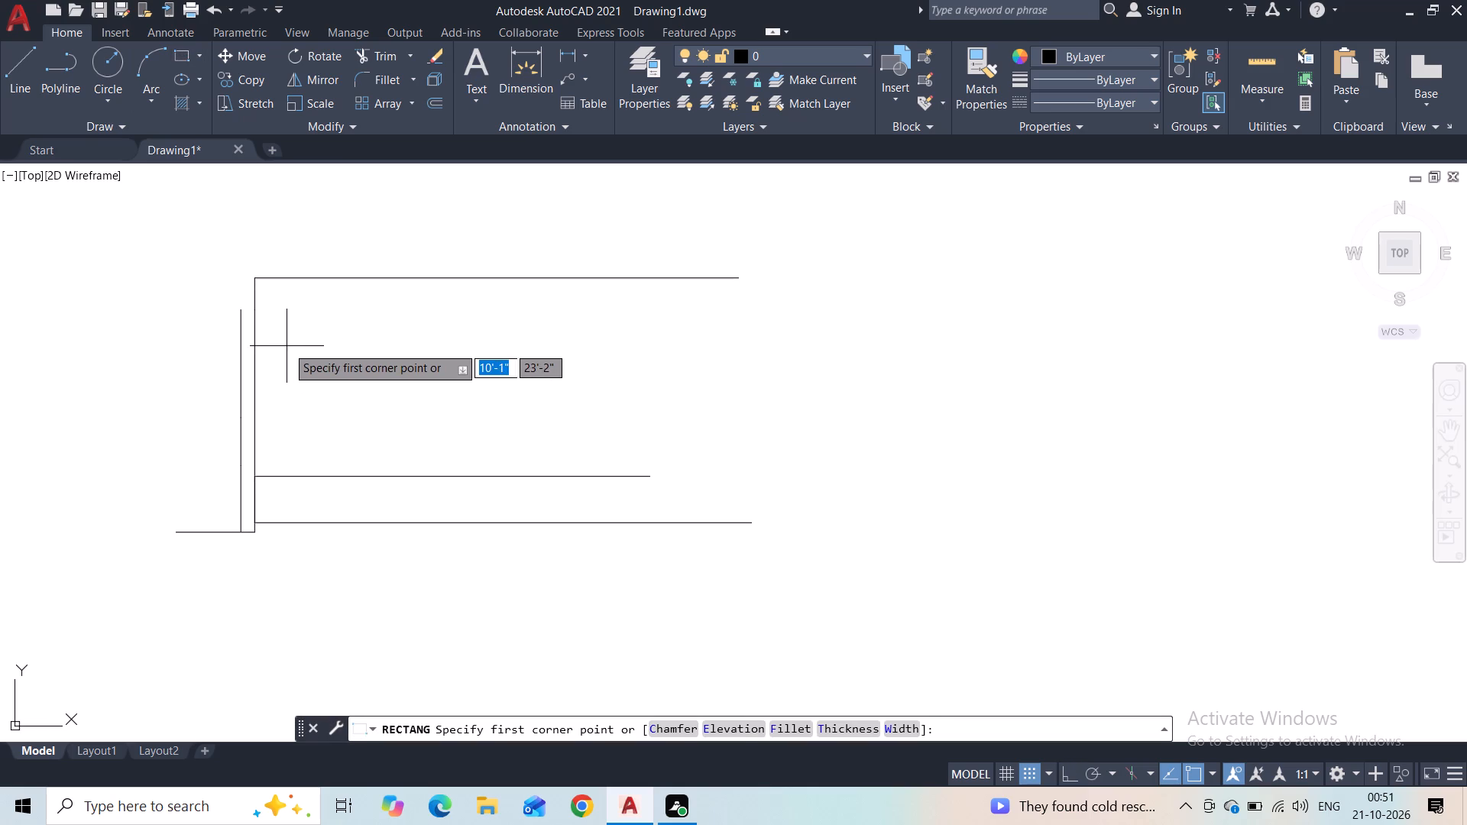
pyautogui.click(287, 343)
pyautogui.click(403, 412)
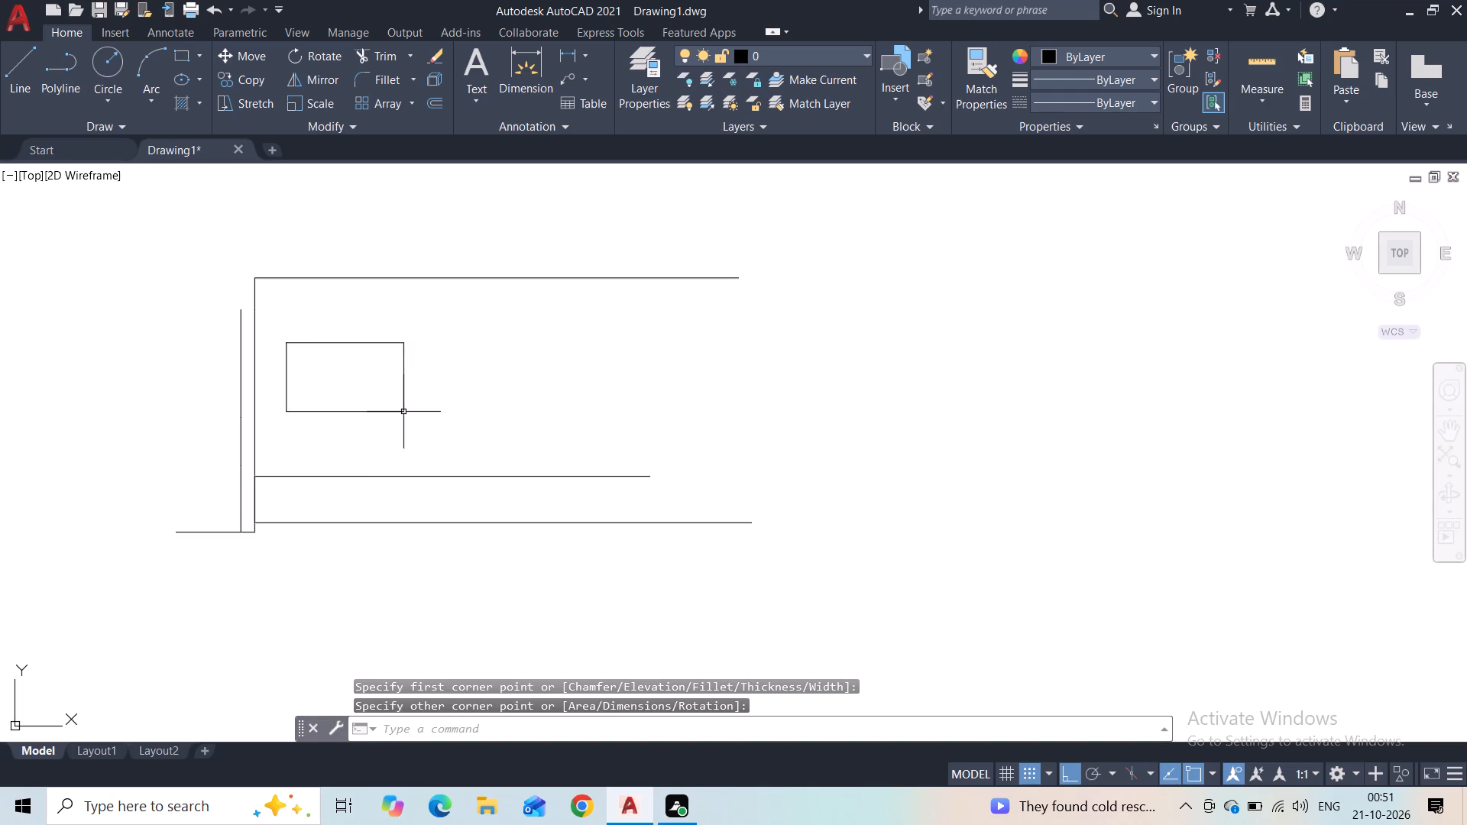
# Draw a narrow upright rectangle about 1'-7 1/2" by 2'-10" inside the left part of the larger rectangle.
pyautogui.scroll(2, 334, 370)
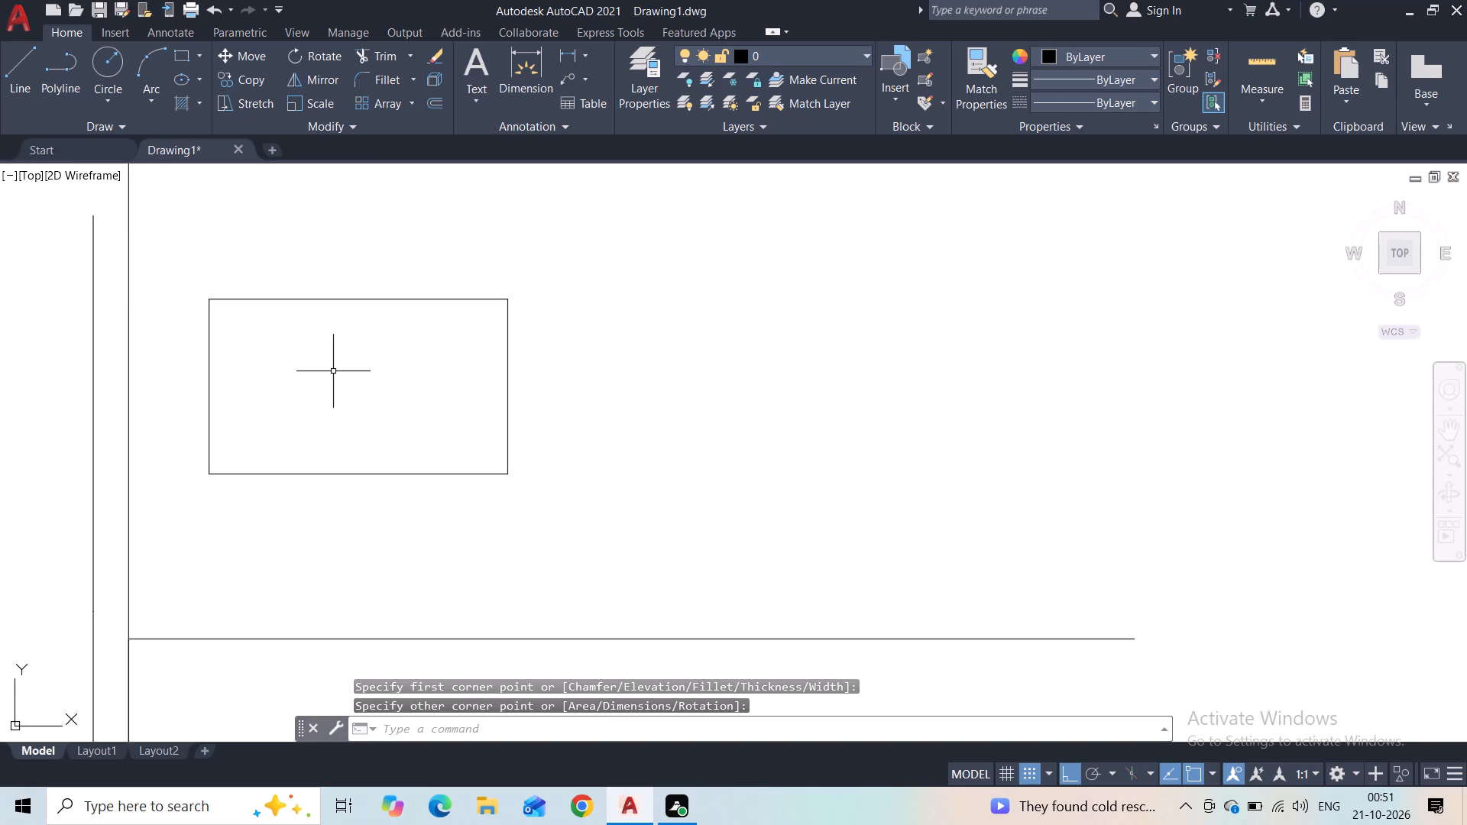
pyautogui.press('space')
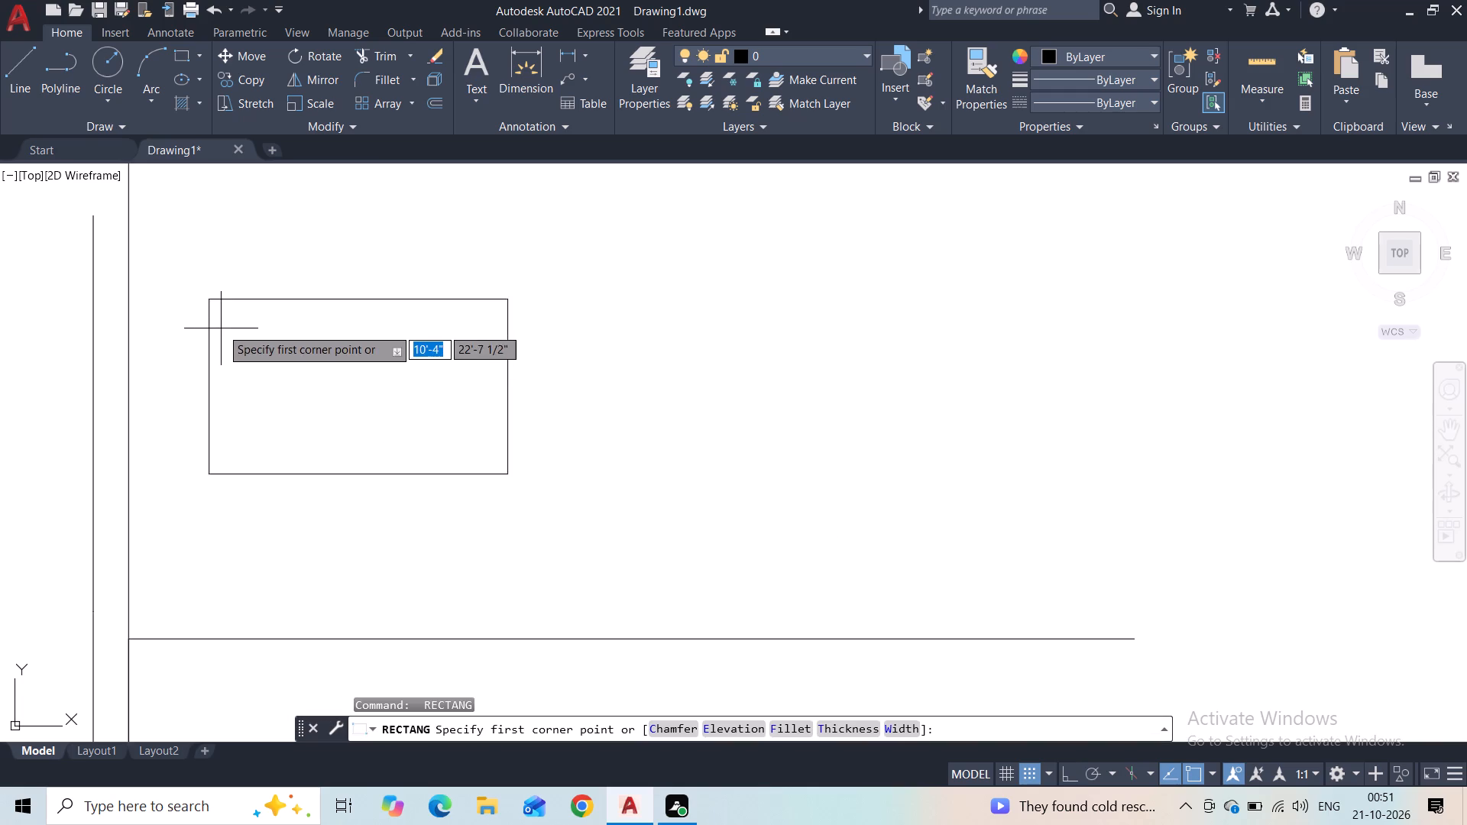
pyautogui.click(222, 327)
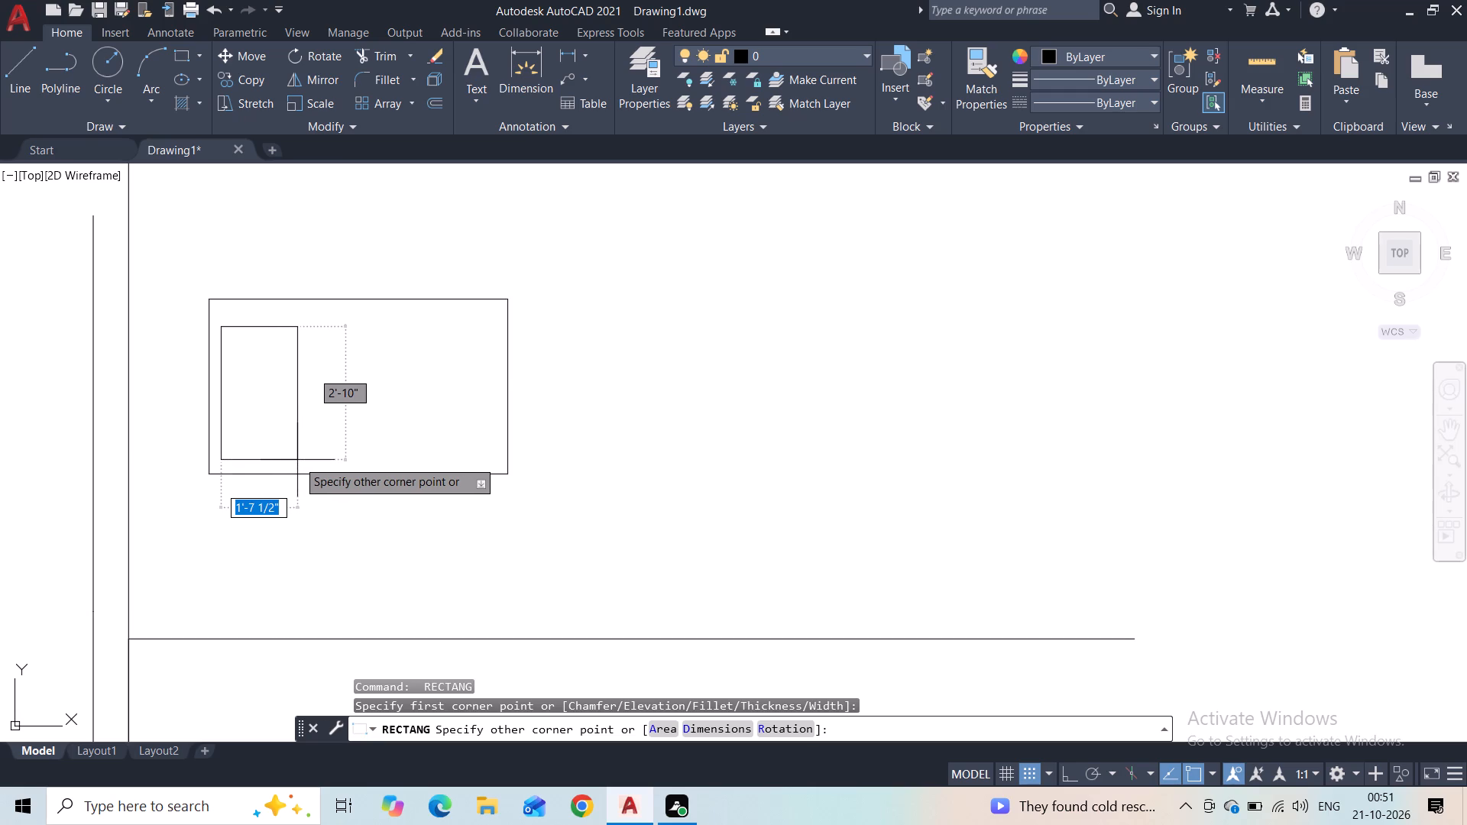
pyautogui.click(297, 460)
# Copy the narrow rectangle twice to the right, about 1'-11" and 3'-10" from the original, inside the larger rectangle.
pyautogui.click(334, 341)
pyautogui.click(267, 386)
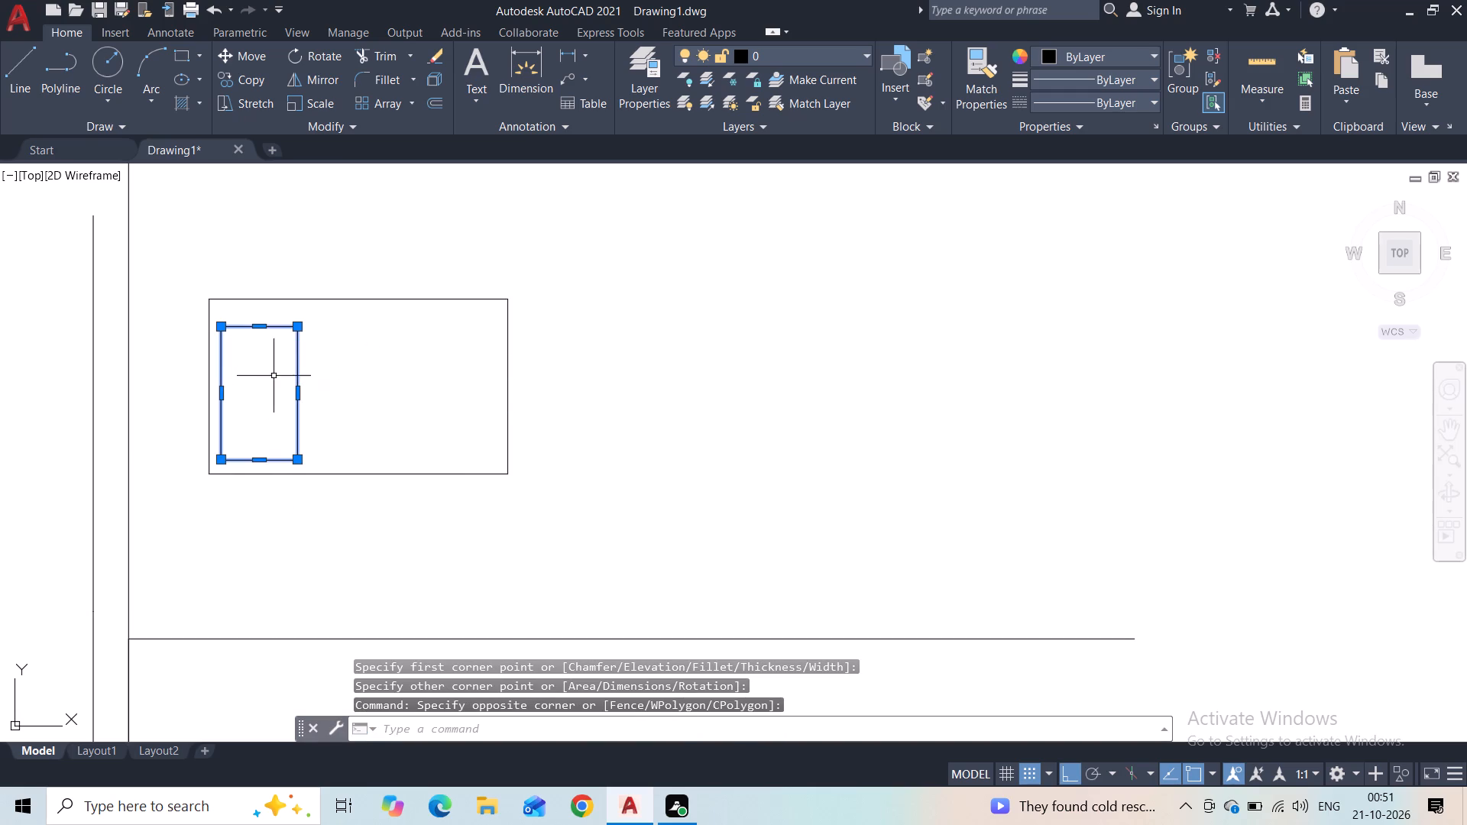
pyautogui.click(246, 86)
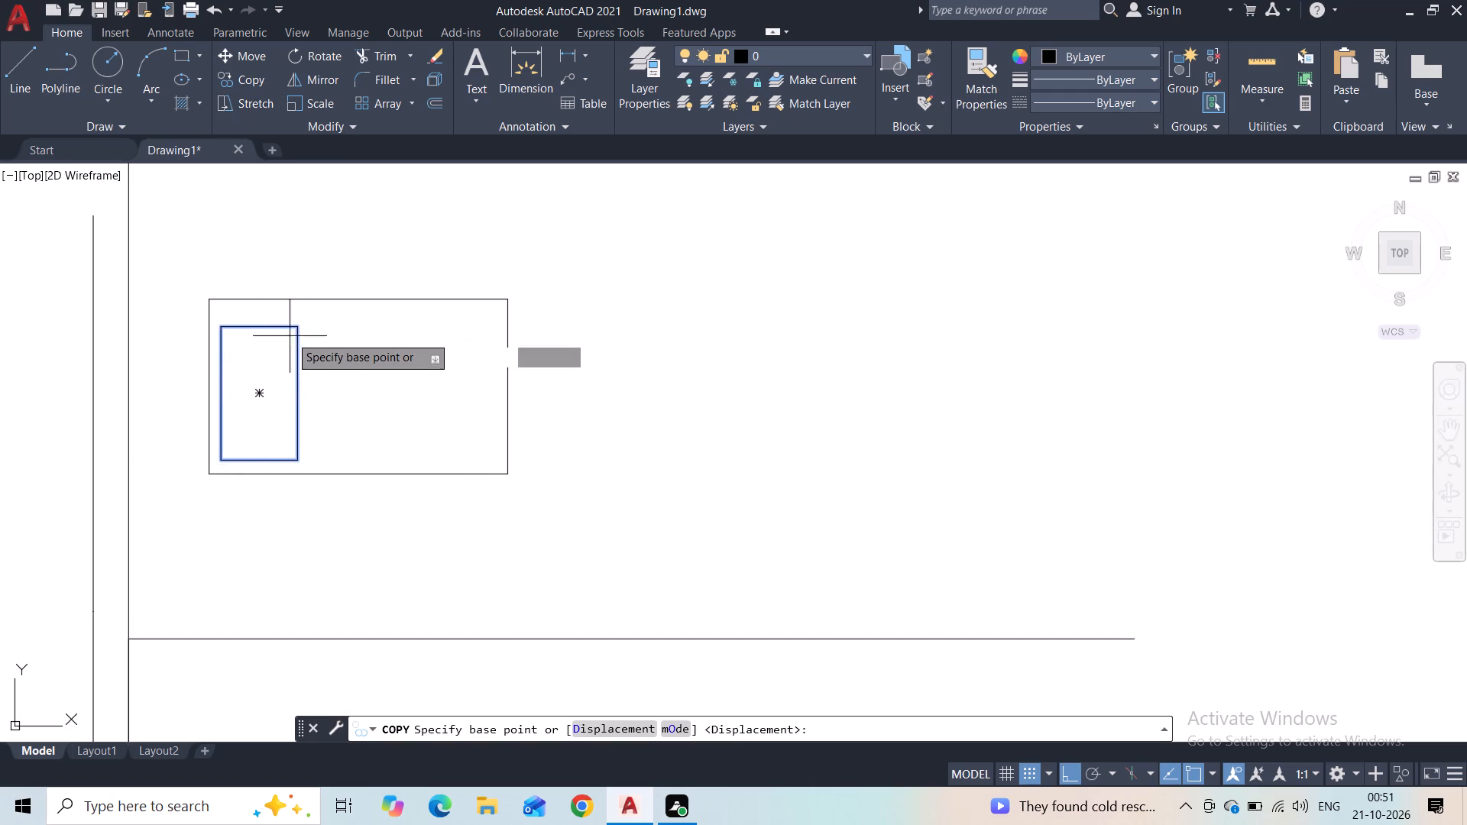
pyautogui.click(257, 392)
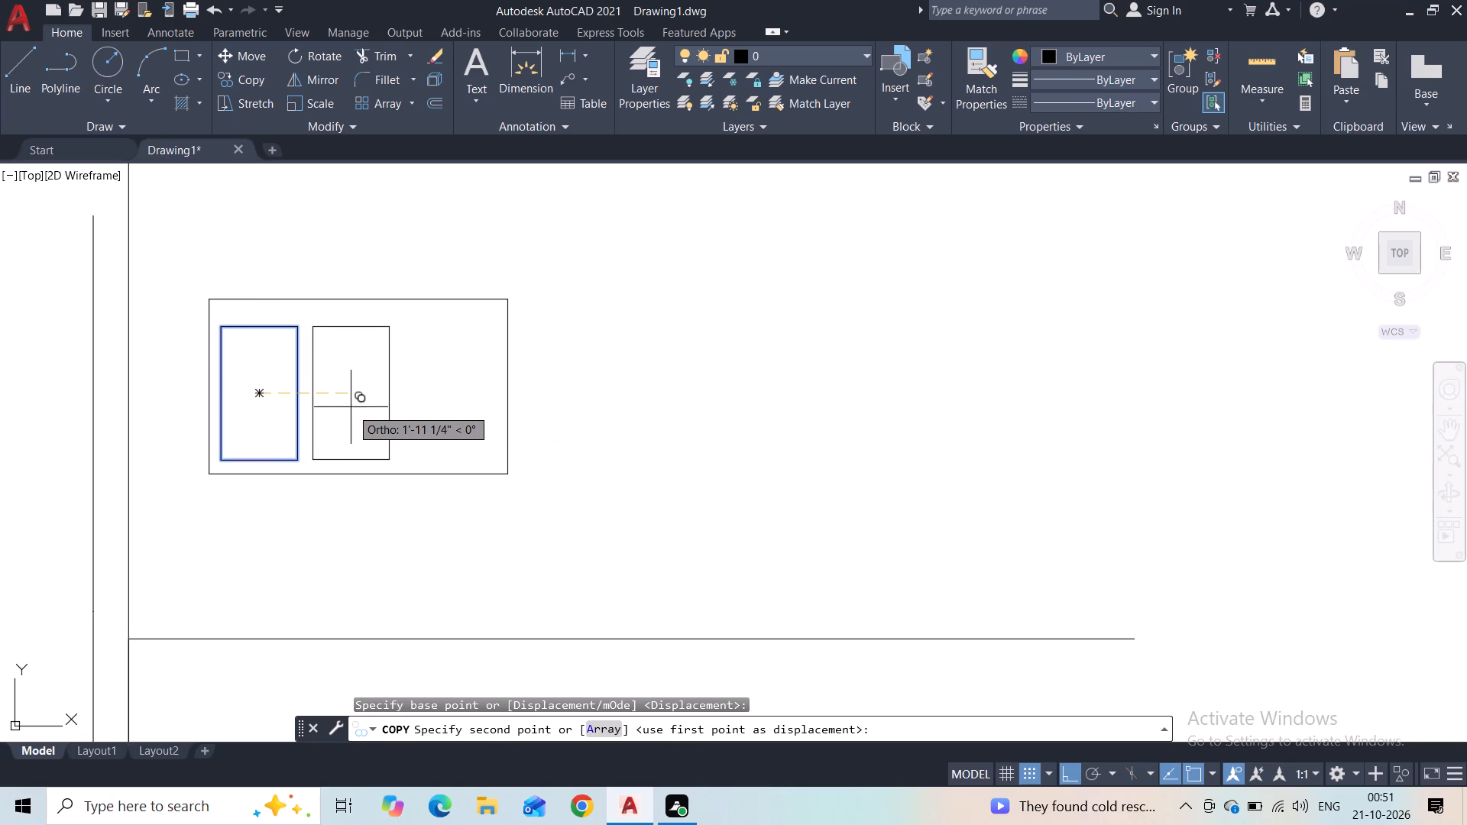
pyautogui.click(351, 408)
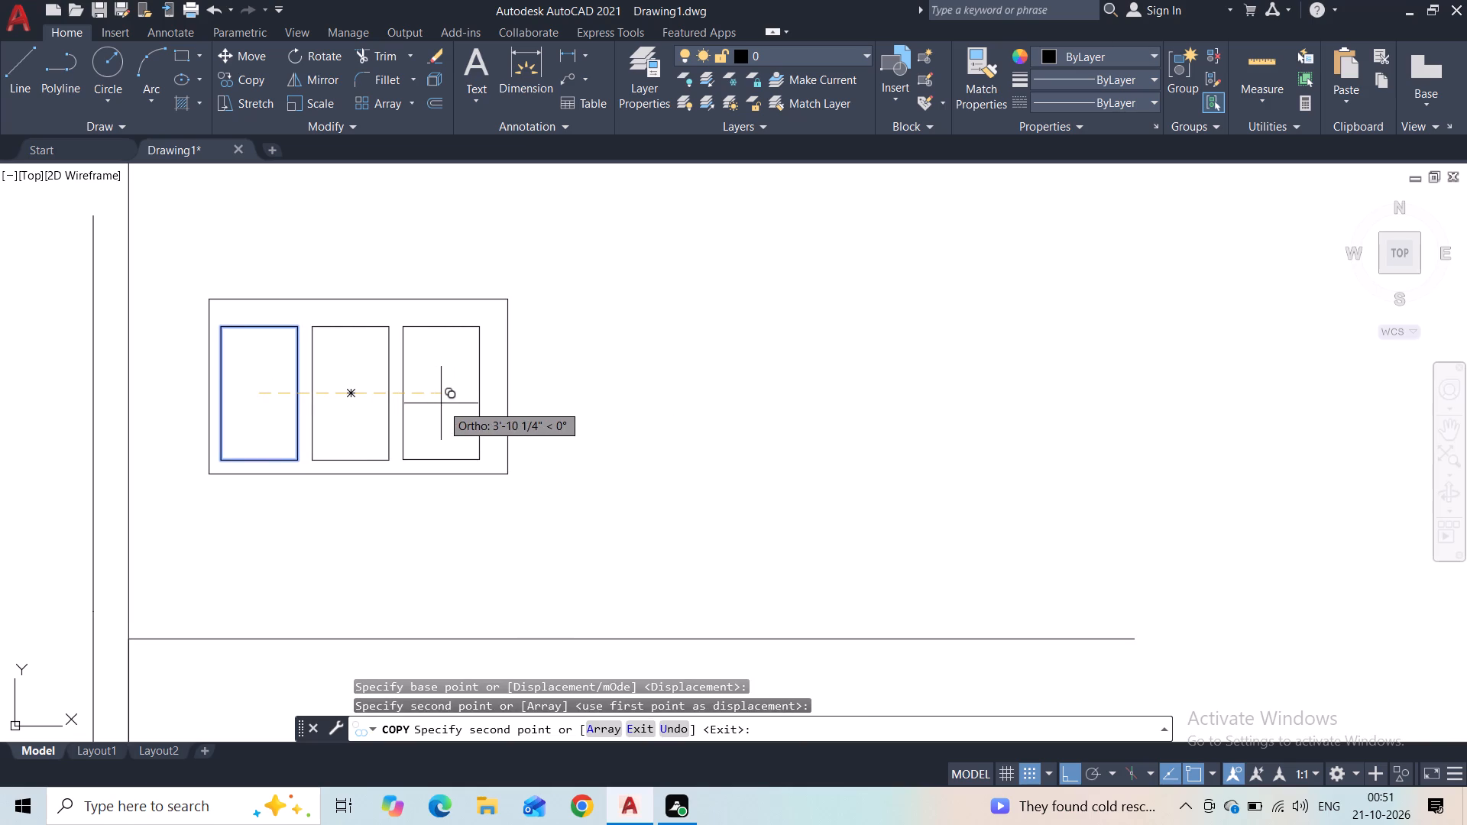
pyautogui.click(442, 404)
pyautogui.press('Escape')
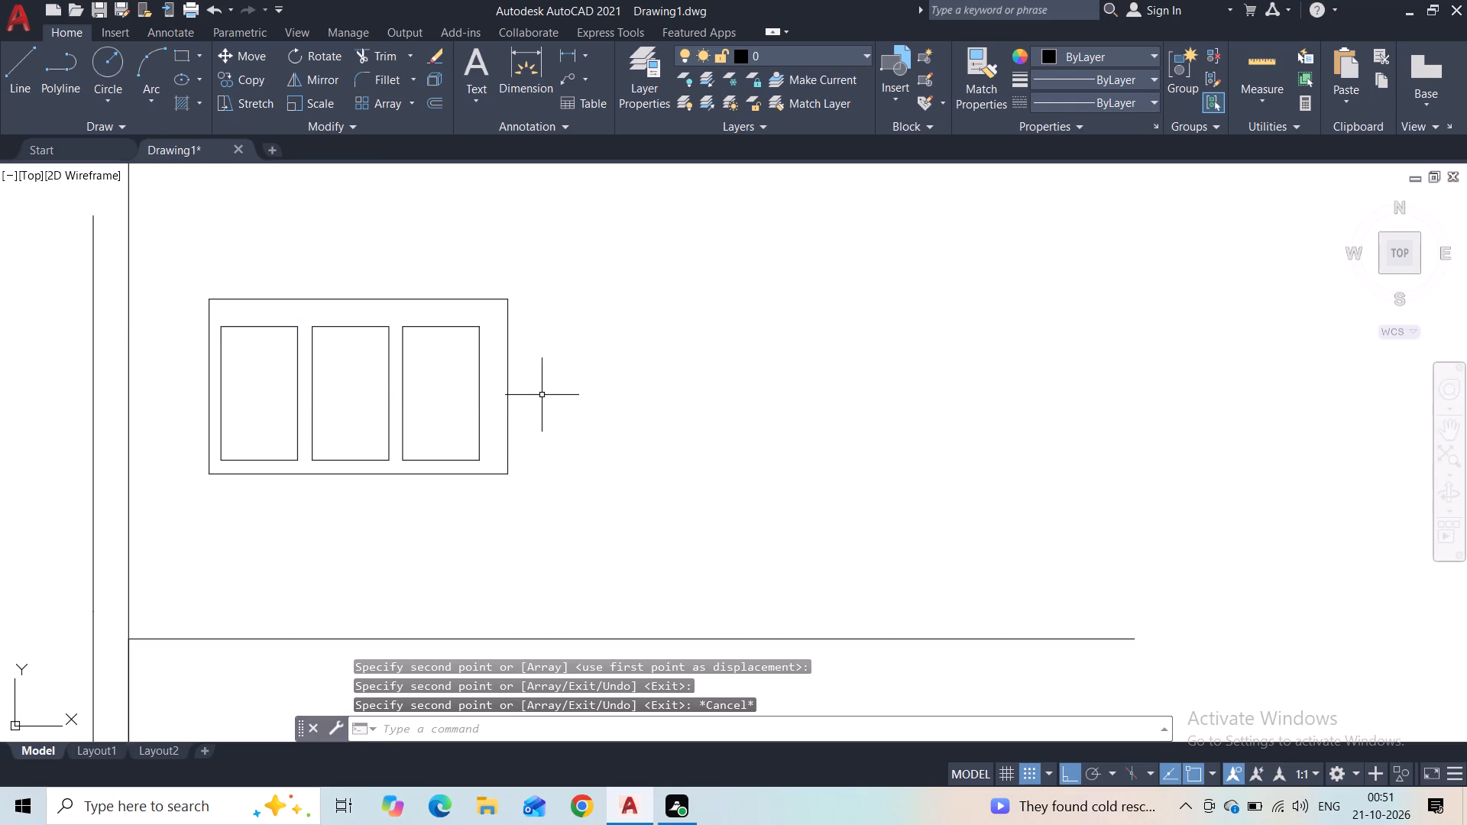
# Stretch the outer rectangle's right and top edges inward for an even border around the three panels.
pyautogui.moveTo(404, 494); pyautogui.dragTo(453, 484, button='middle')
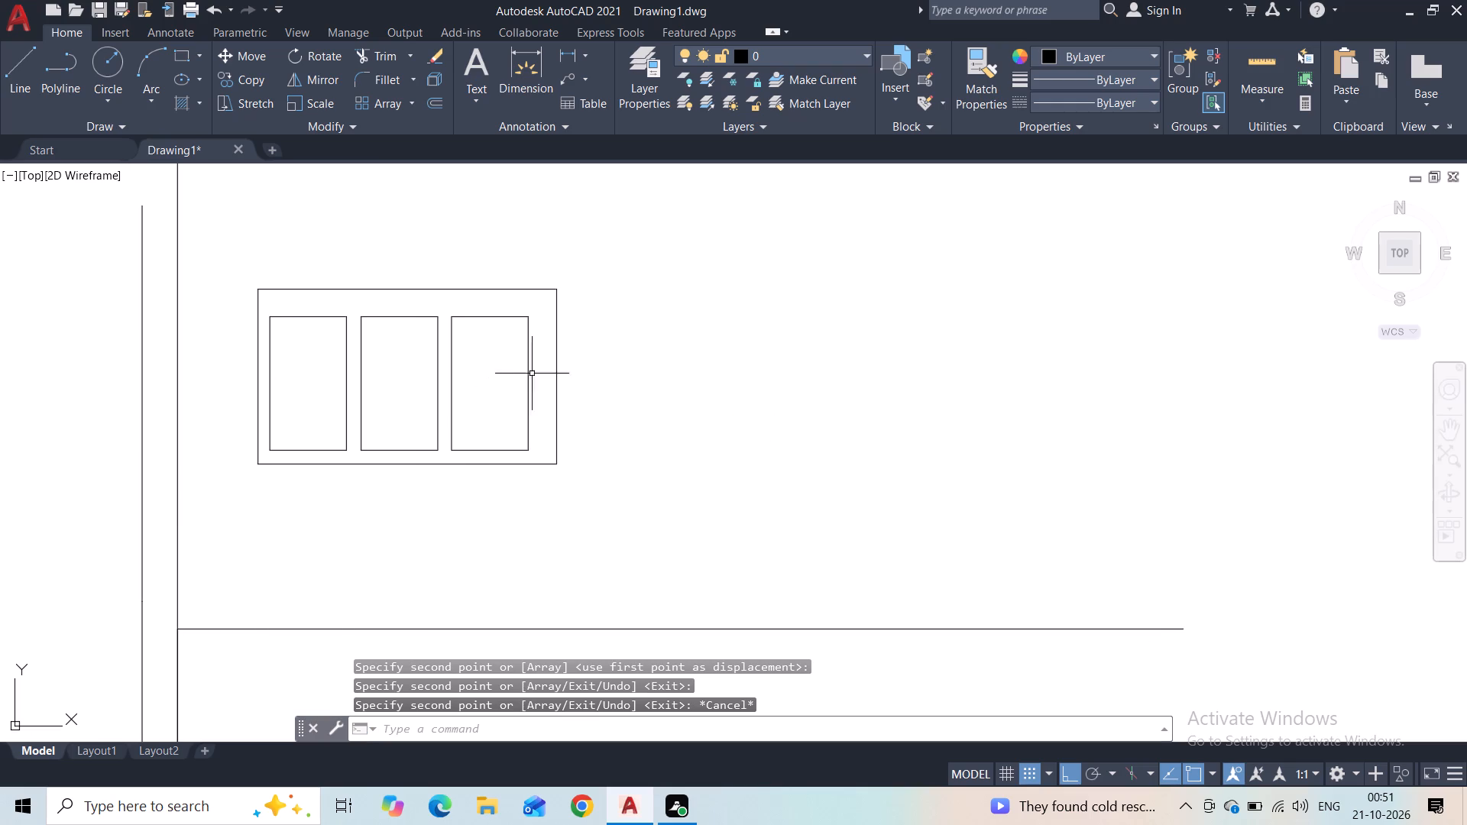
pyautogui.click(554, 370)
pyautogui.click(559, 374)
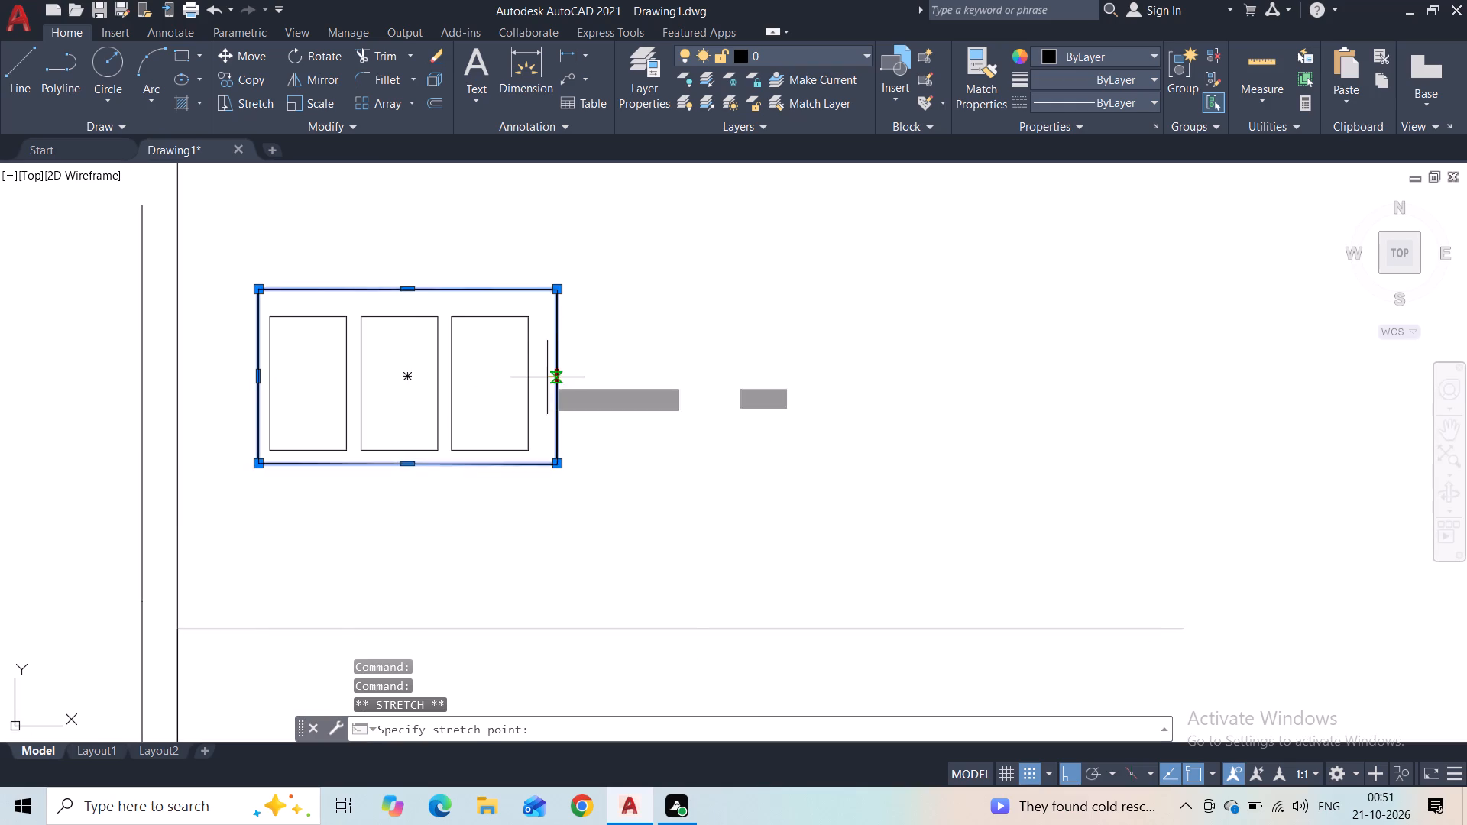
pyautogui.click(541, 377)
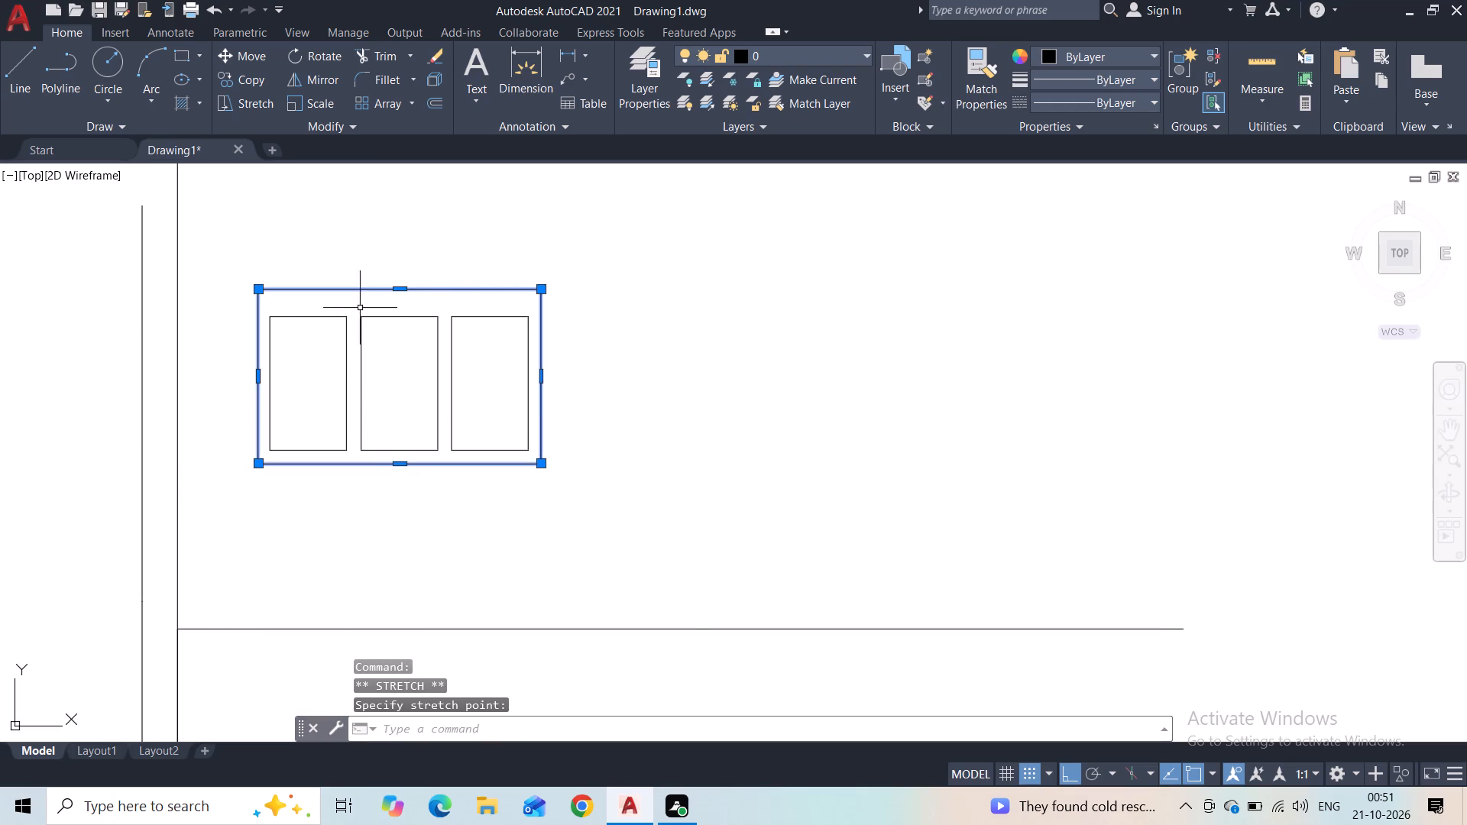
pyautogui.click(395, 291)
pyautogui.click(395, 301)
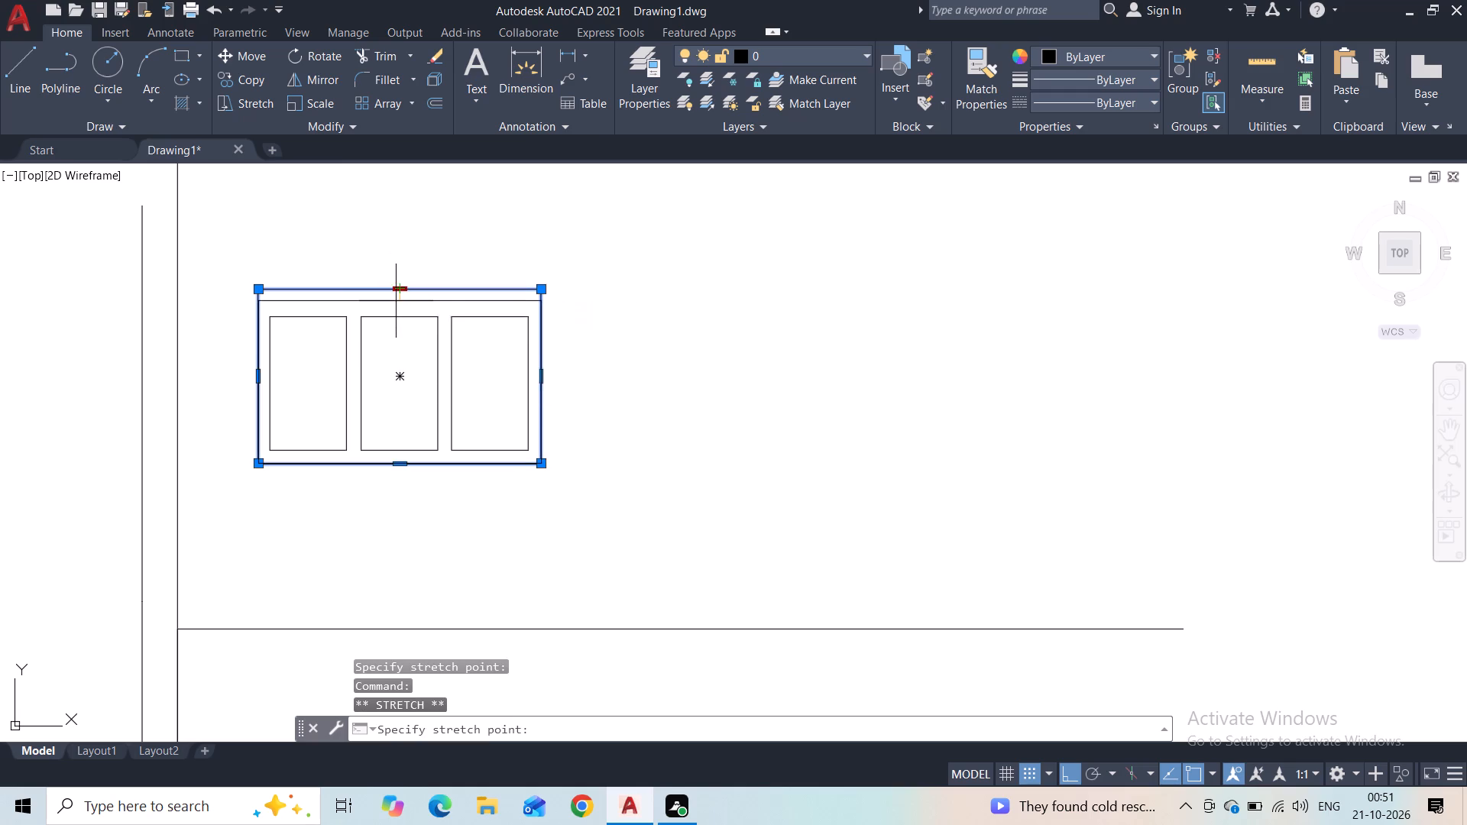
pyautogui.press('Escape')
# Draw a vertical line from the upper horizontal line down to the middle horizontal line, to the right of the three-panel rectangle.
pyautogui.scroll(-2, 404, 264)
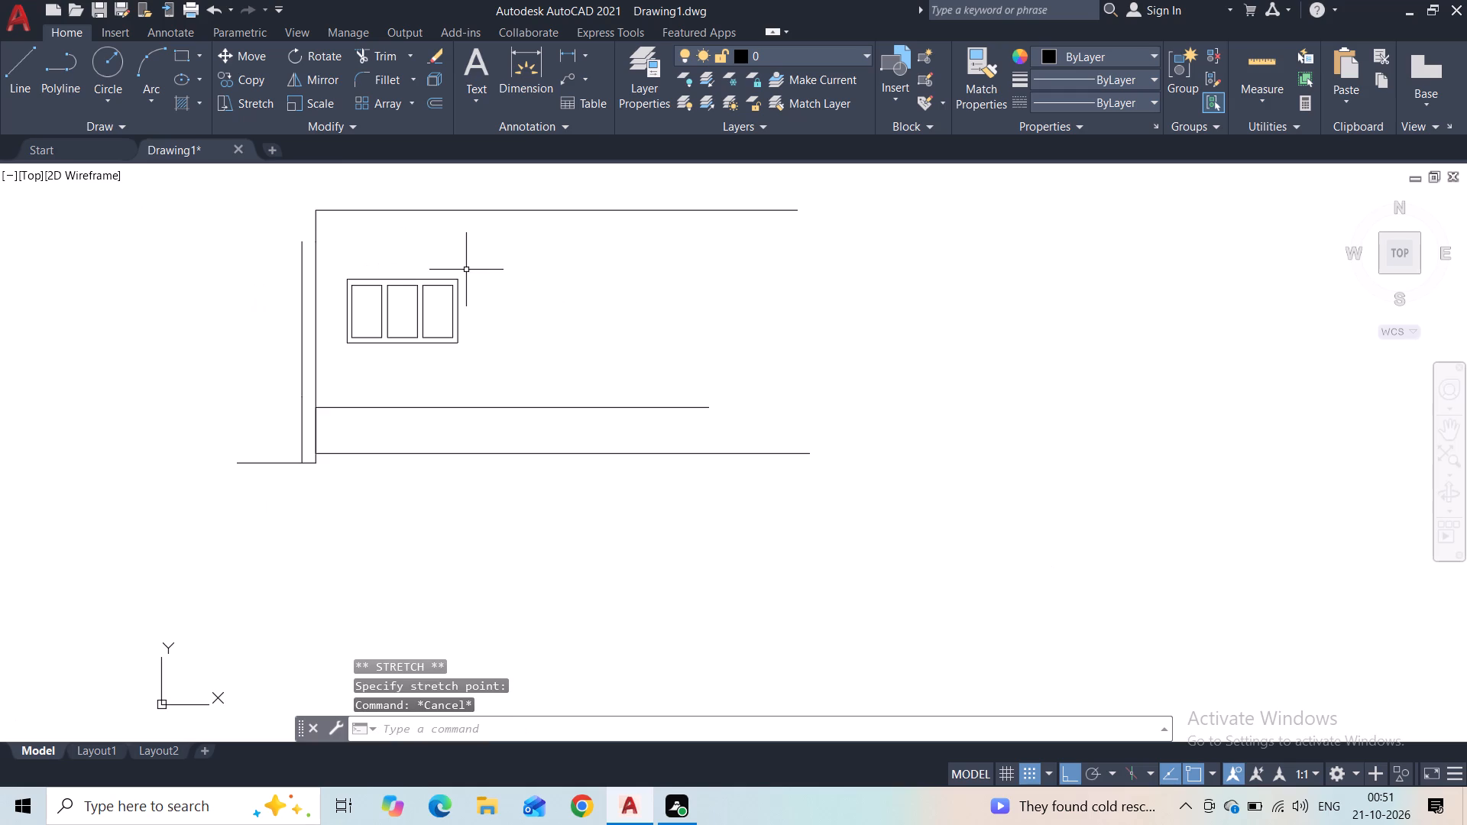
pyautogui.scroll(1, 467, 267)
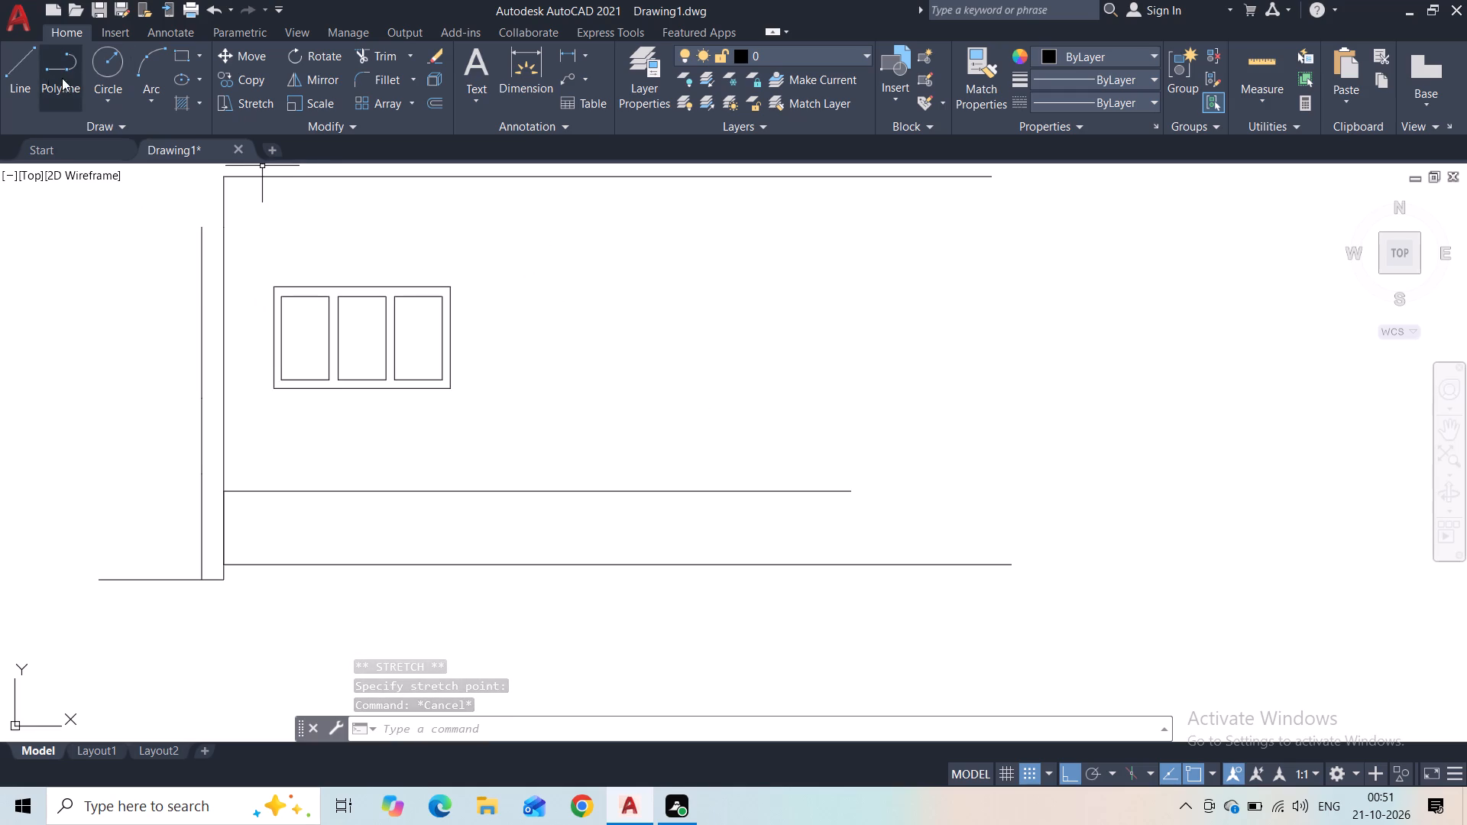
pyautogui.click(23, 84)
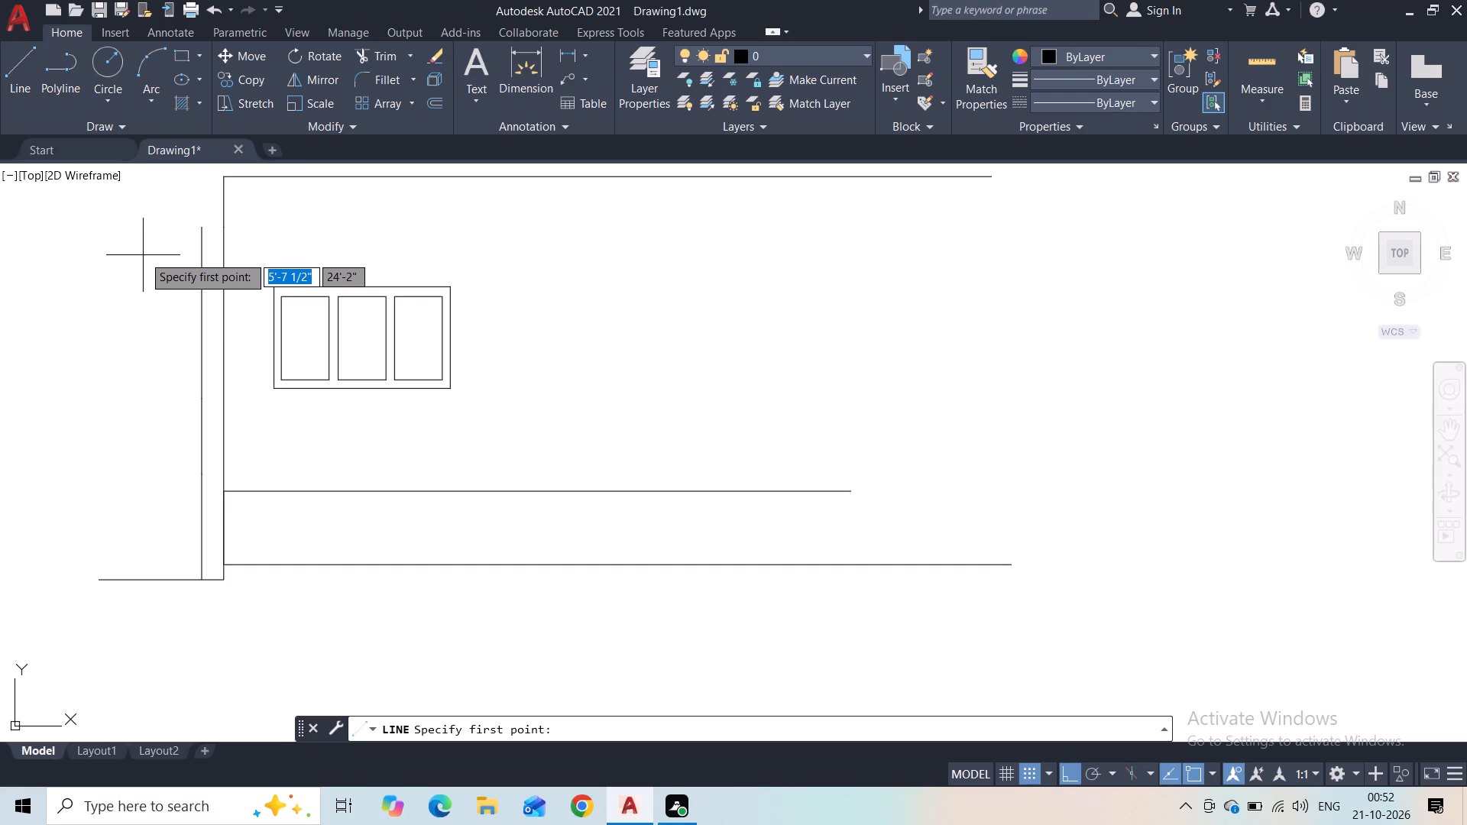
pyautogui.click(539, 182)
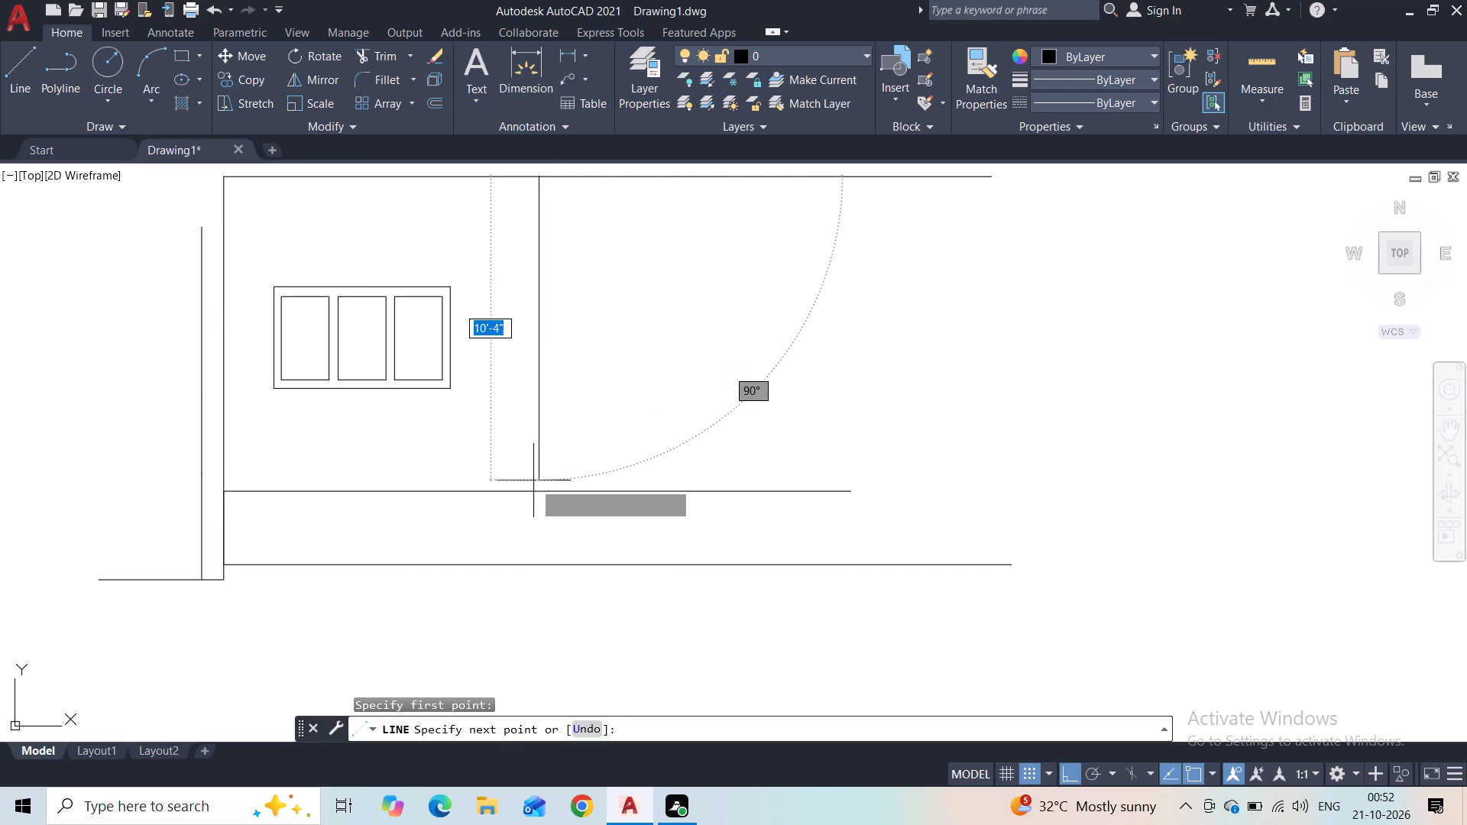
pyautogui.click(533, 487)
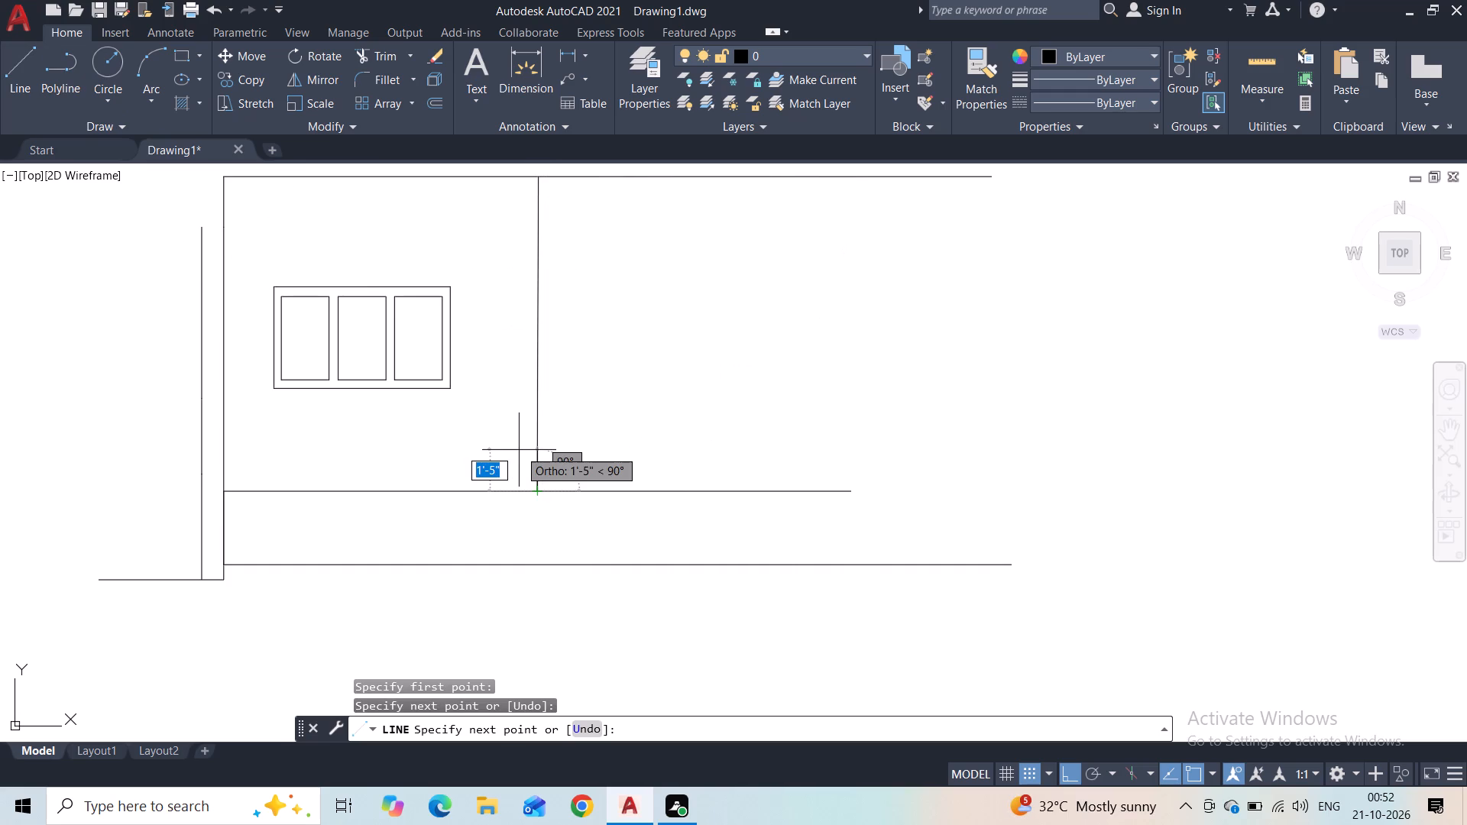
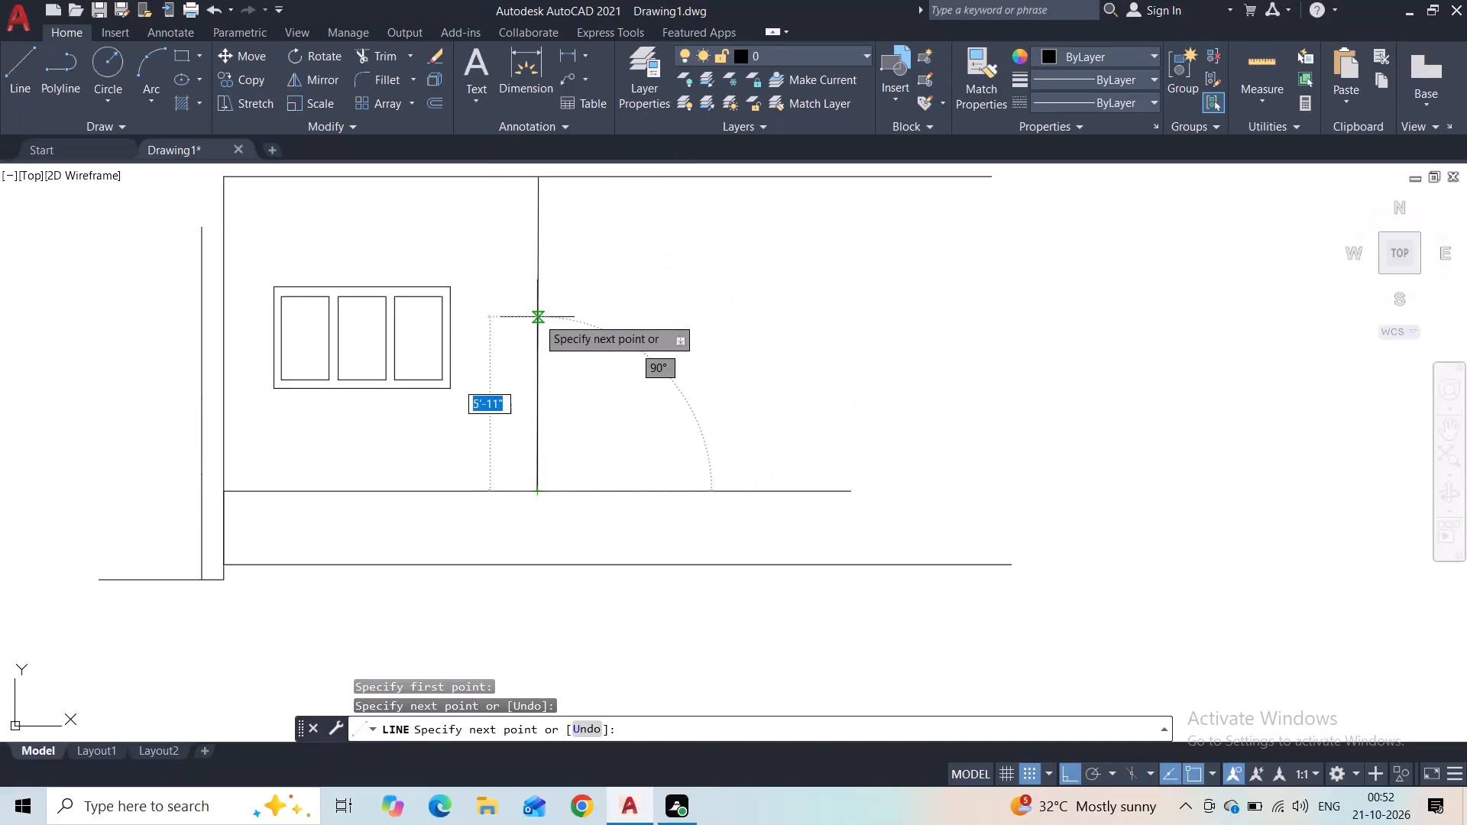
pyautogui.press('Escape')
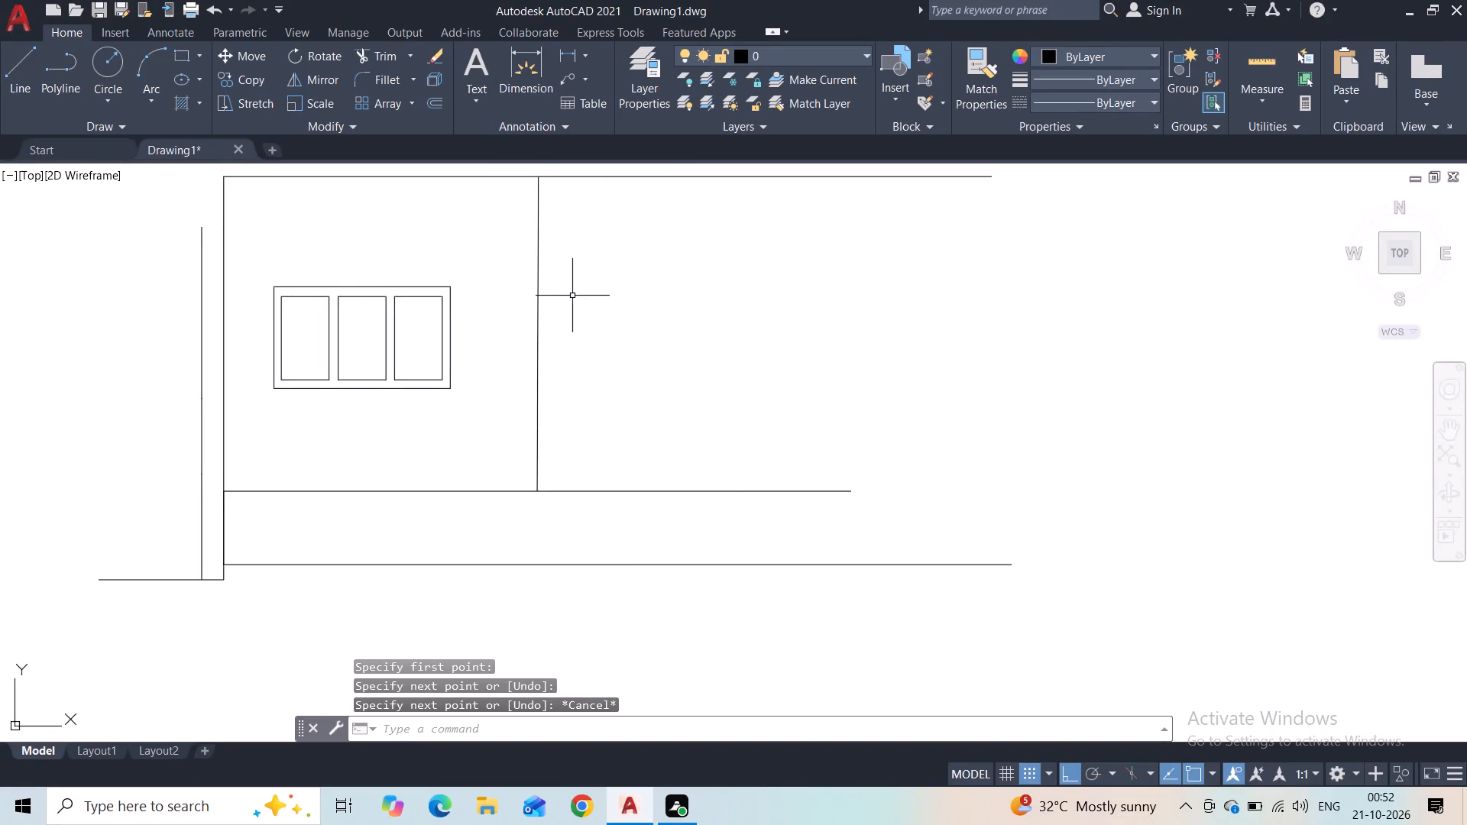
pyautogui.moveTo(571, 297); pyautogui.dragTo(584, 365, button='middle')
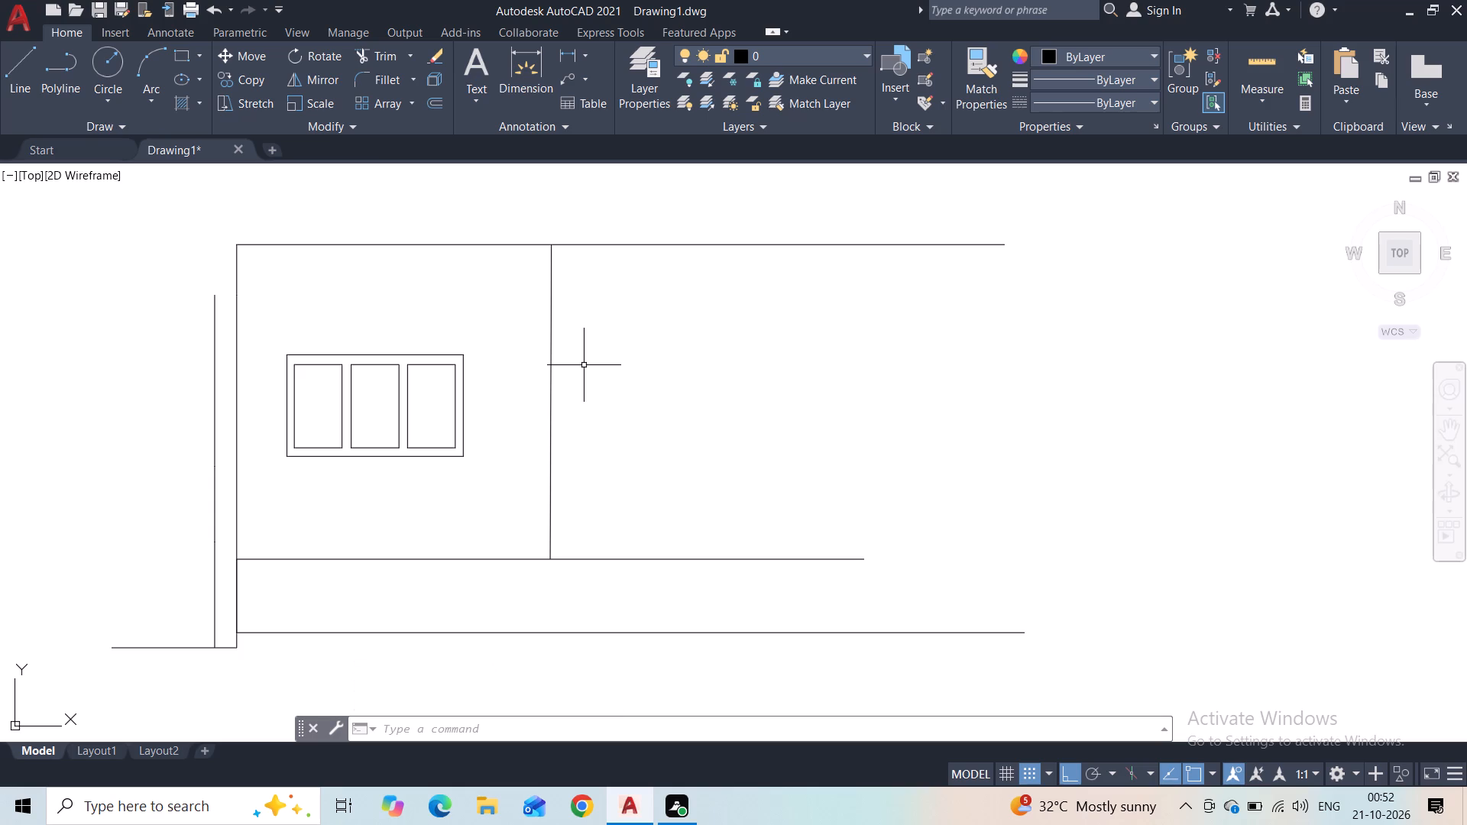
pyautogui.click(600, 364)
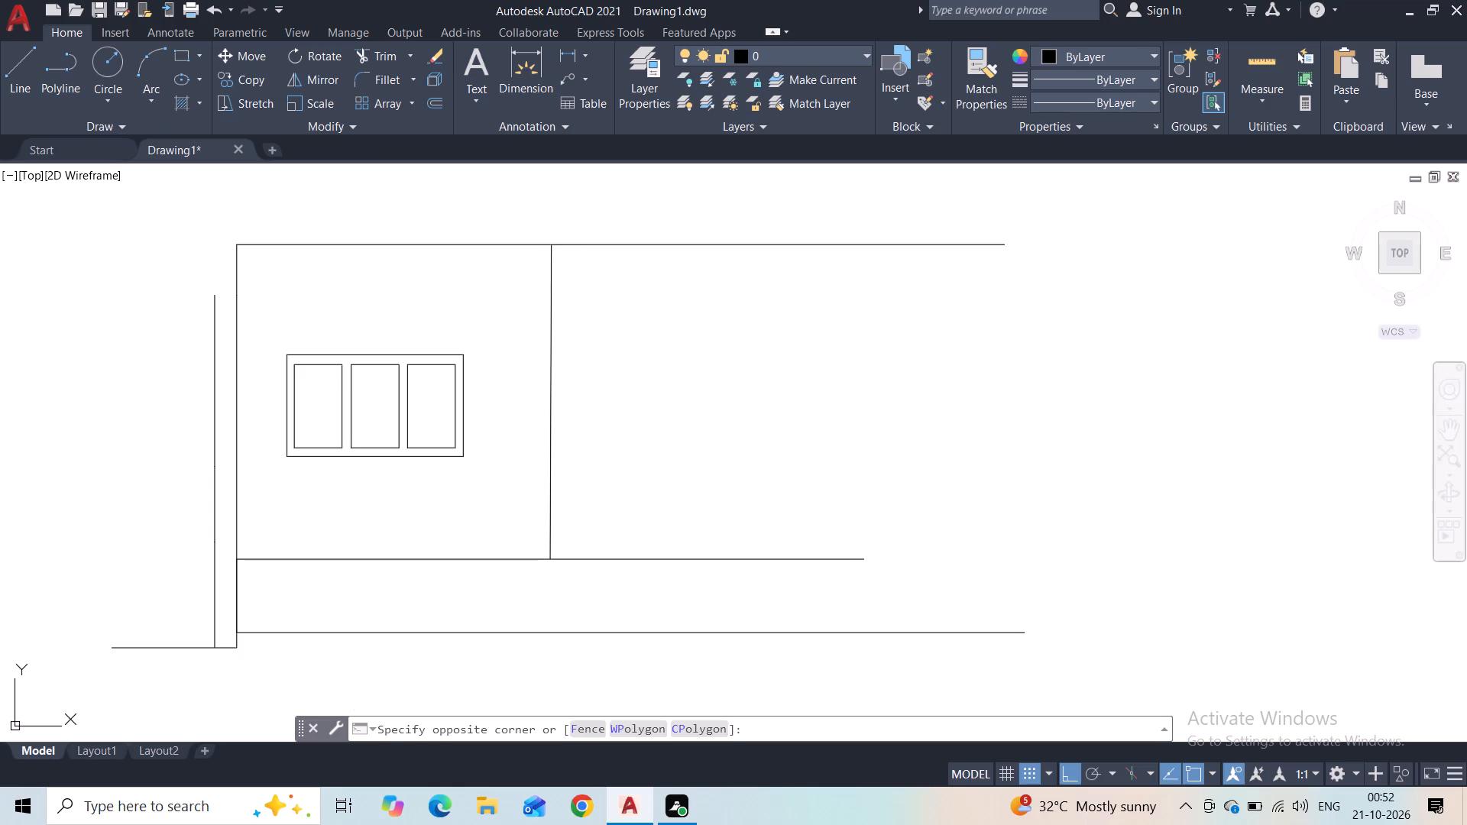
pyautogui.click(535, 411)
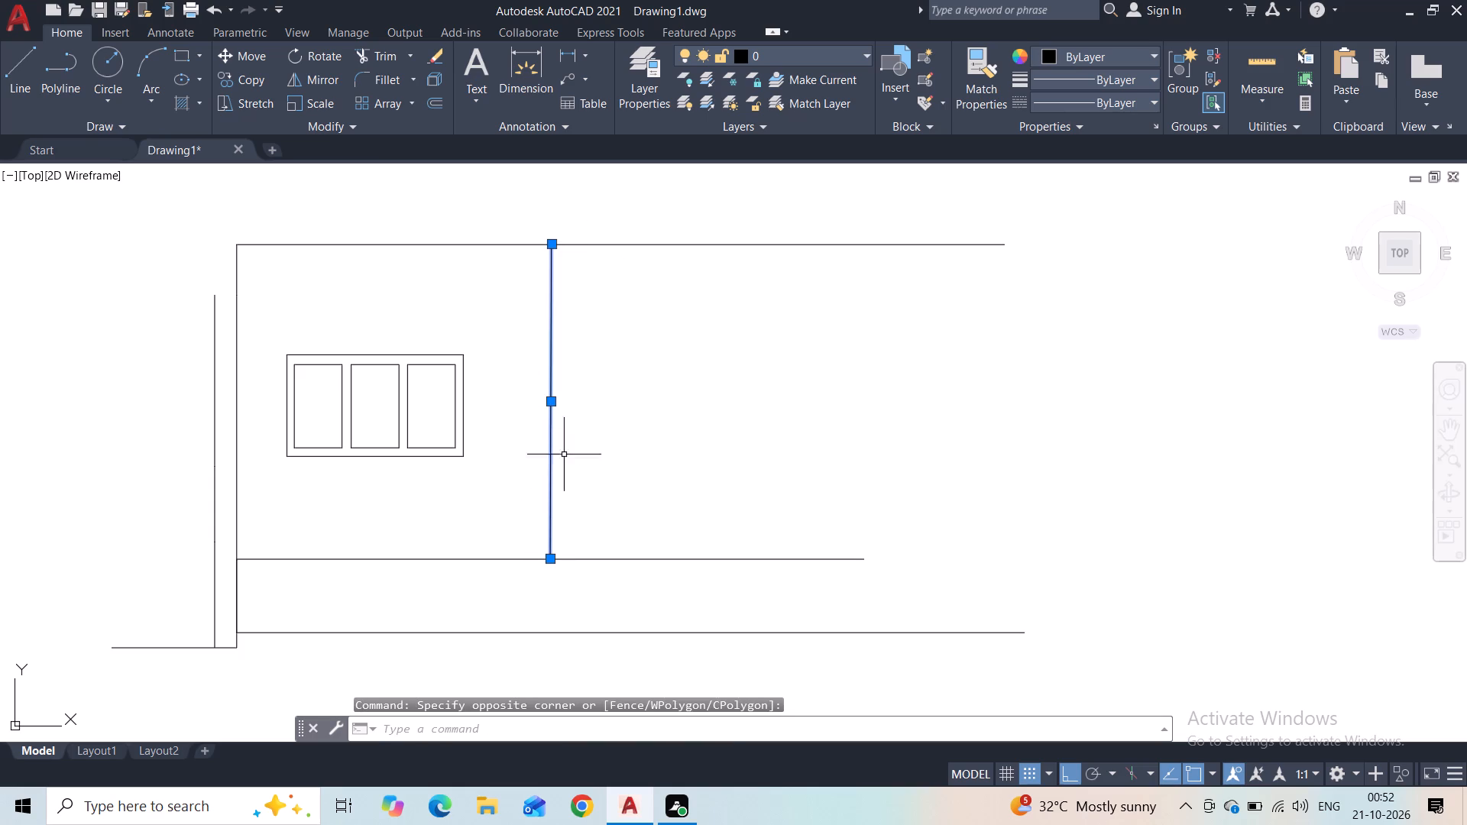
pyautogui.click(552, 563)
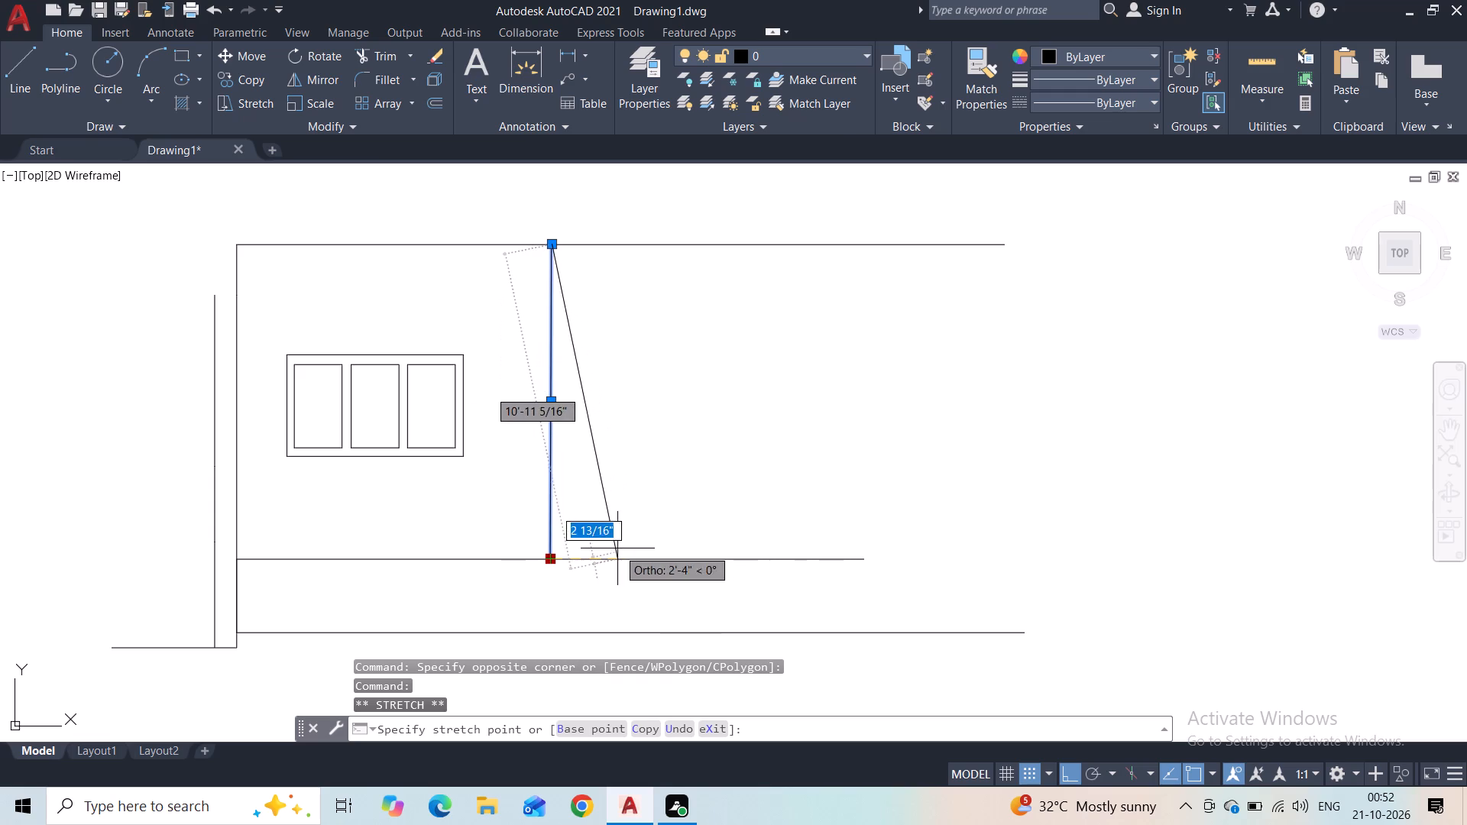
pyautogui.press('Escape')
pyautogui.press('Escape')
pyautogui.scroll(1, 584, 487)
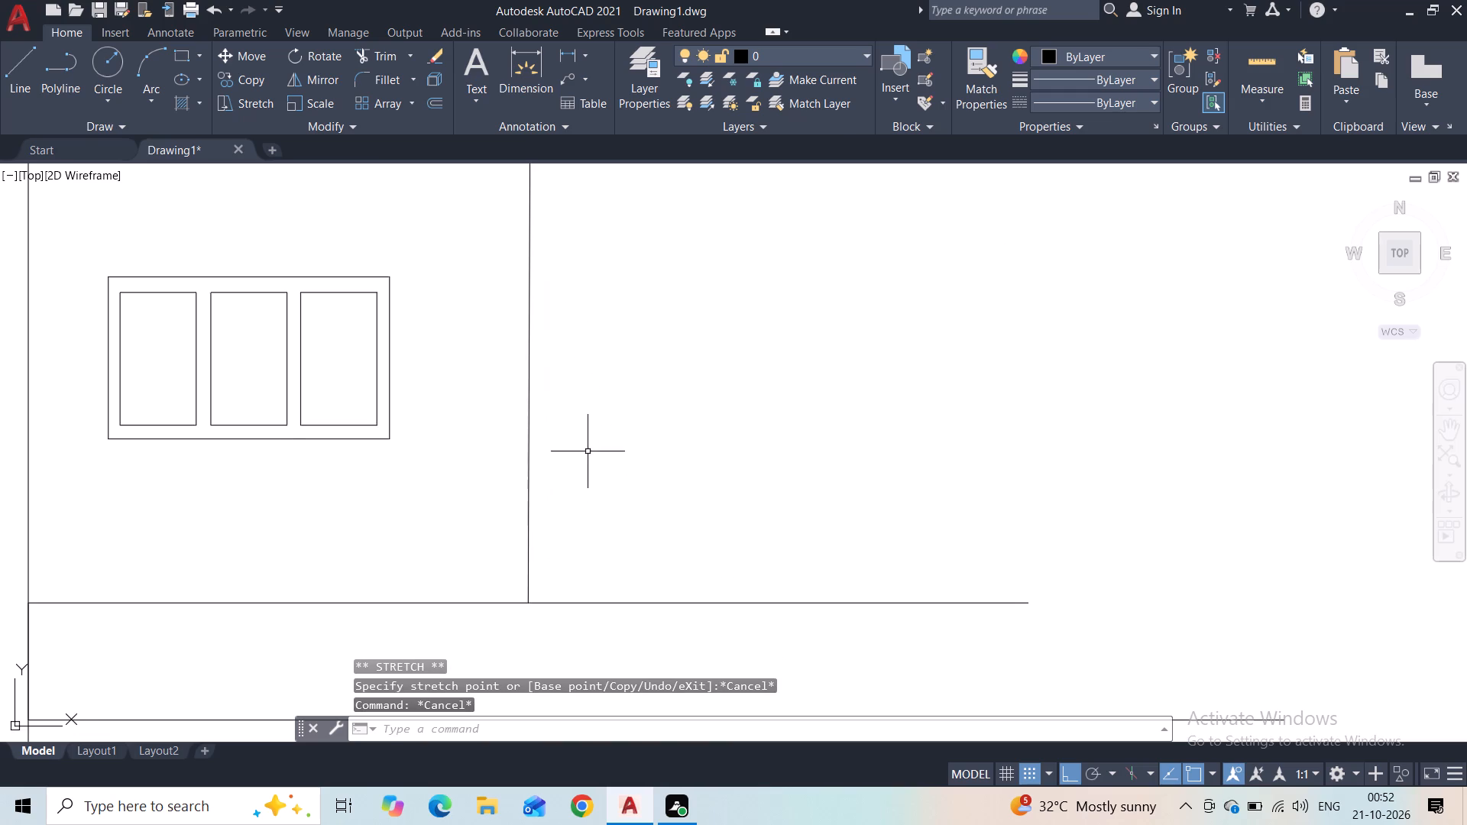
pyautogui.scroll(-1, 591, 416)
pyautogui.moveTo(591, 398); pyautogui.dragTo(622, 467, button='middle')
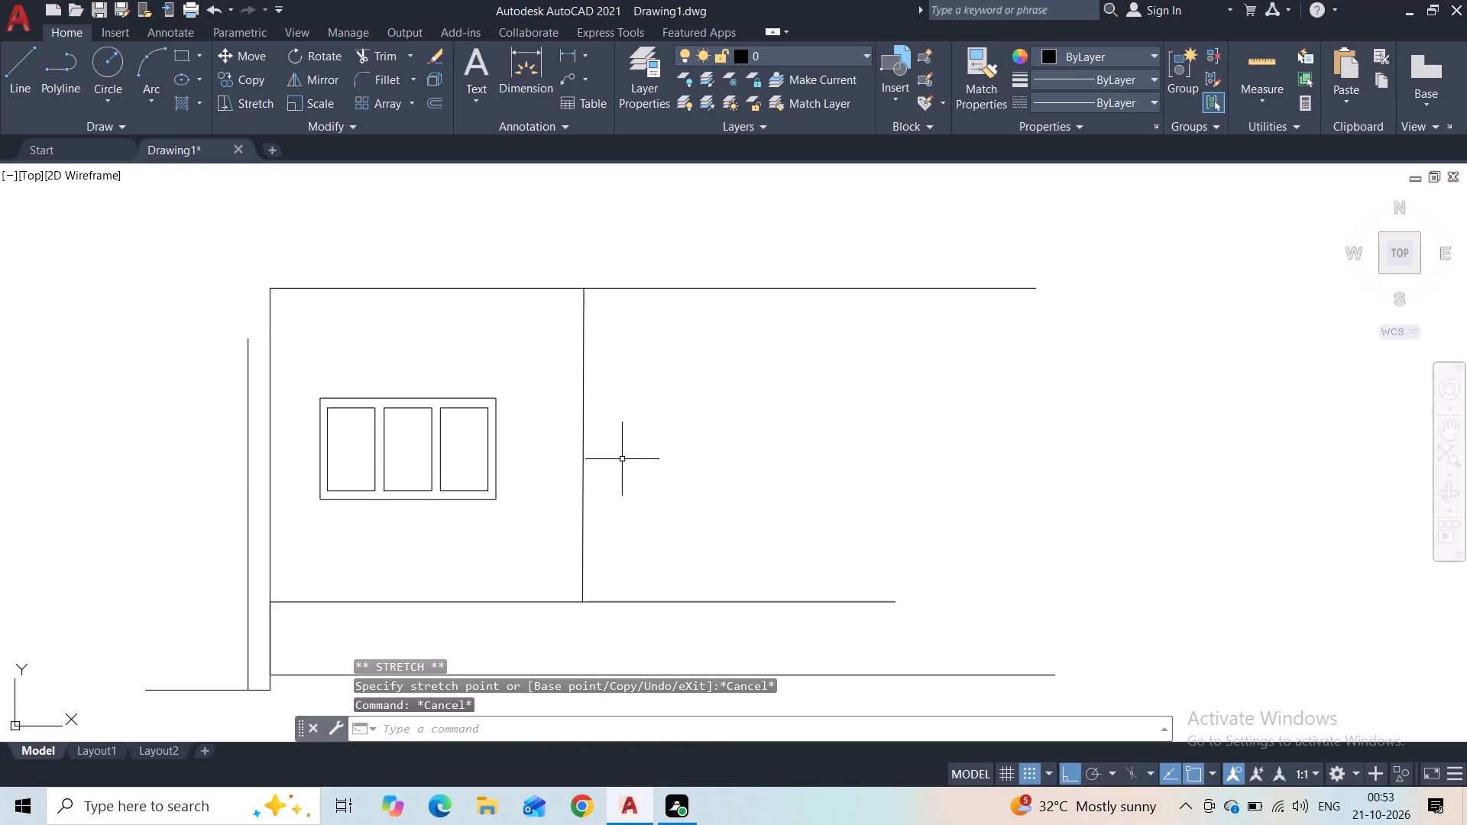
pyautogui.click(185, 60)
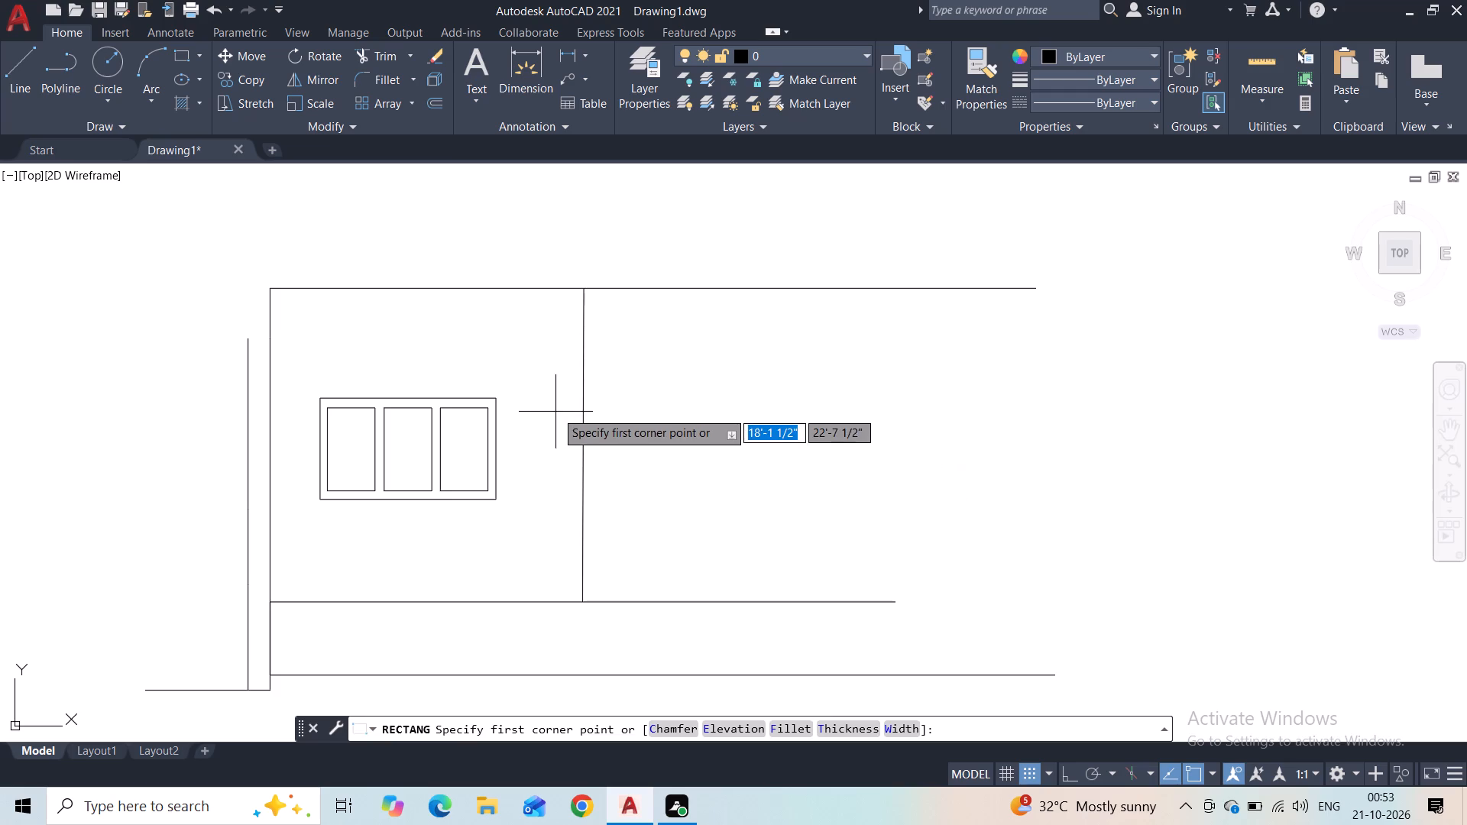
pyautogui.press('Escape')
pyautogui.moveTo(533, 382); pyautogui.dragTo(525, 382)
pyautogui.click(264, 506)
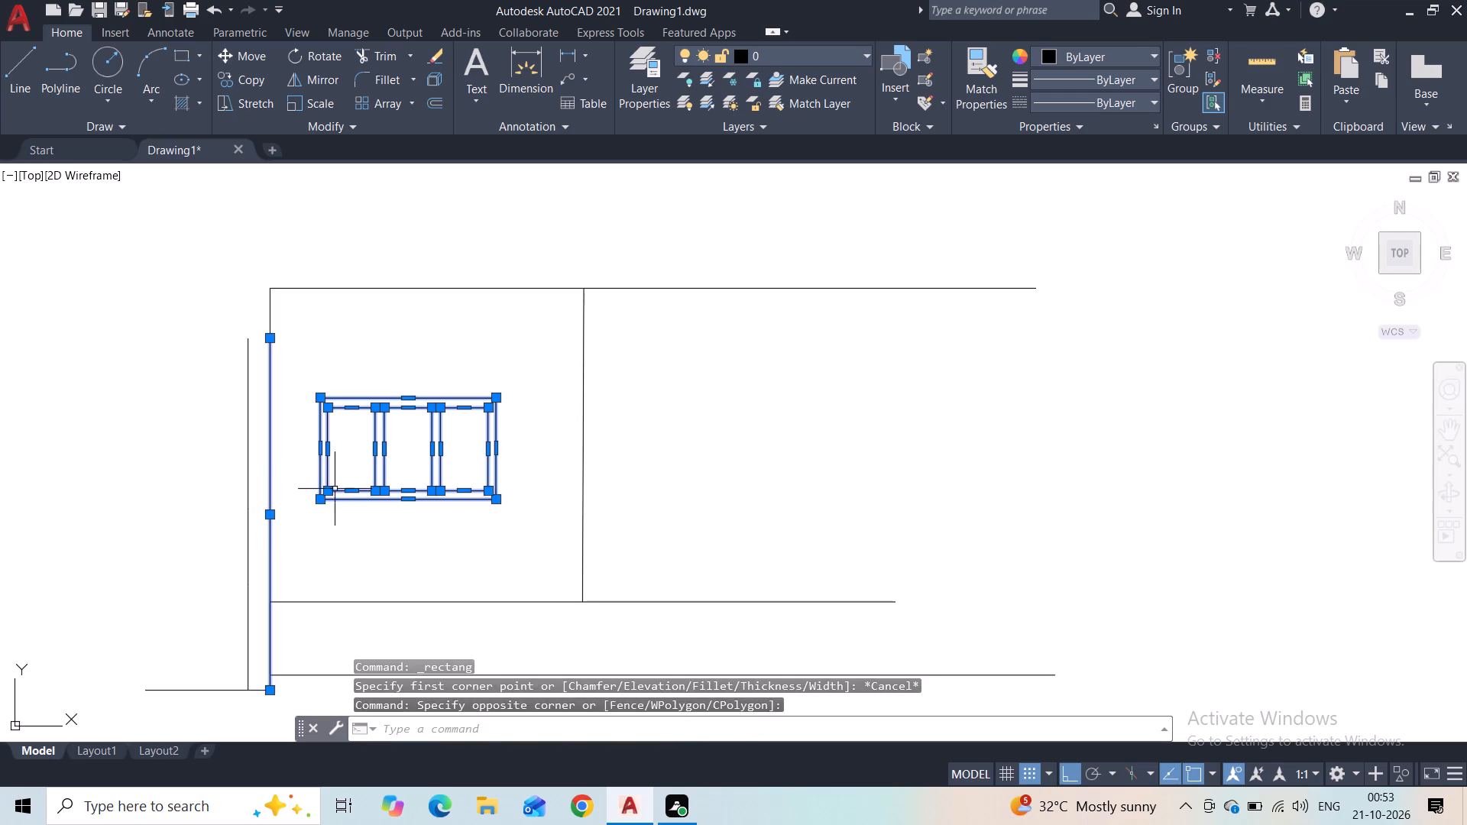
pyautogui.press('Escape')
# Move the three-panel window to the right and up within the wall bay between the wall edge and the vertical divider.
pyautogui.click(539, 351)
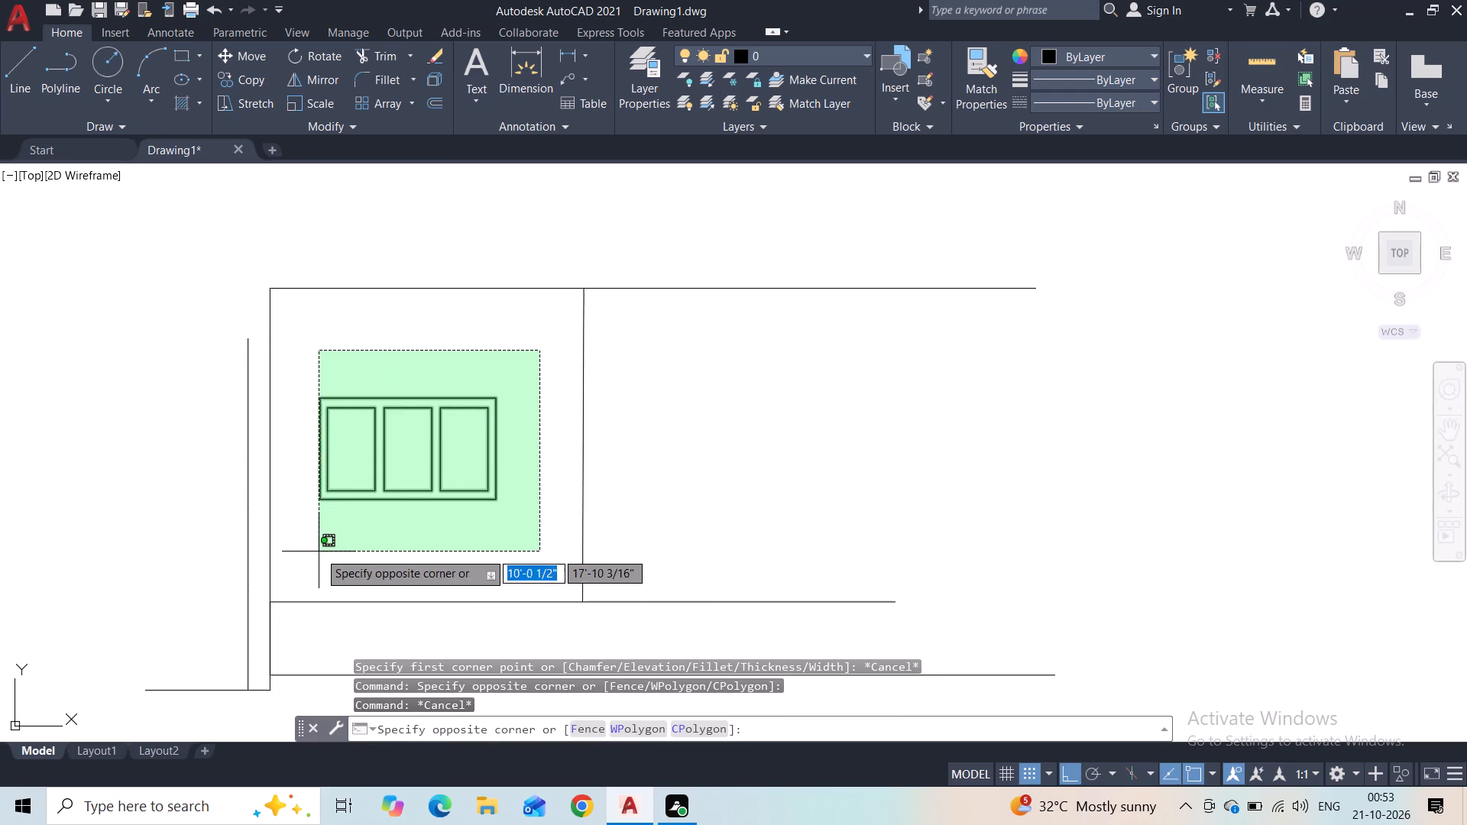
pyautogui.click(317, 552)
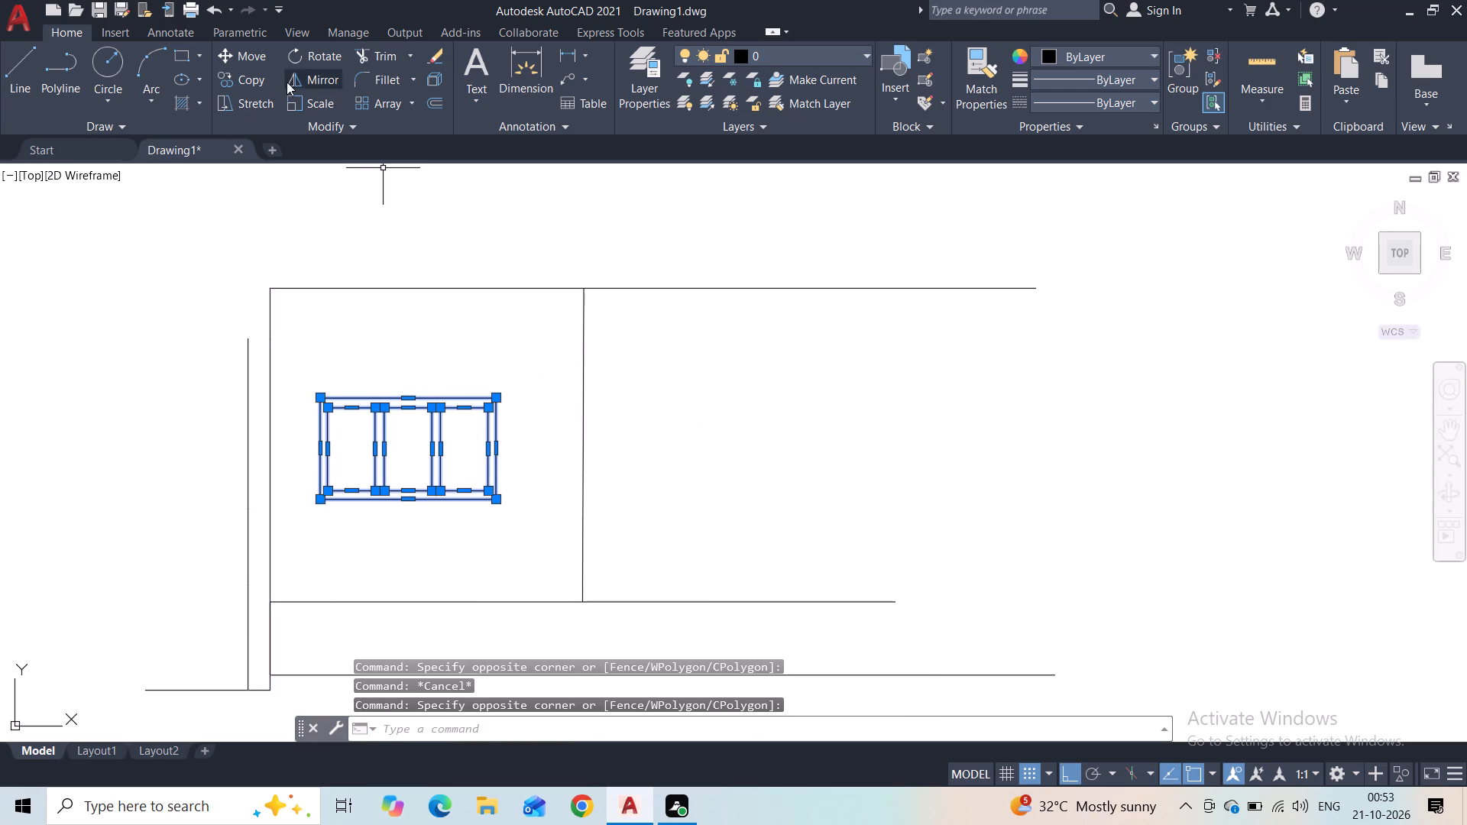
pyautogui.click(243, 57)
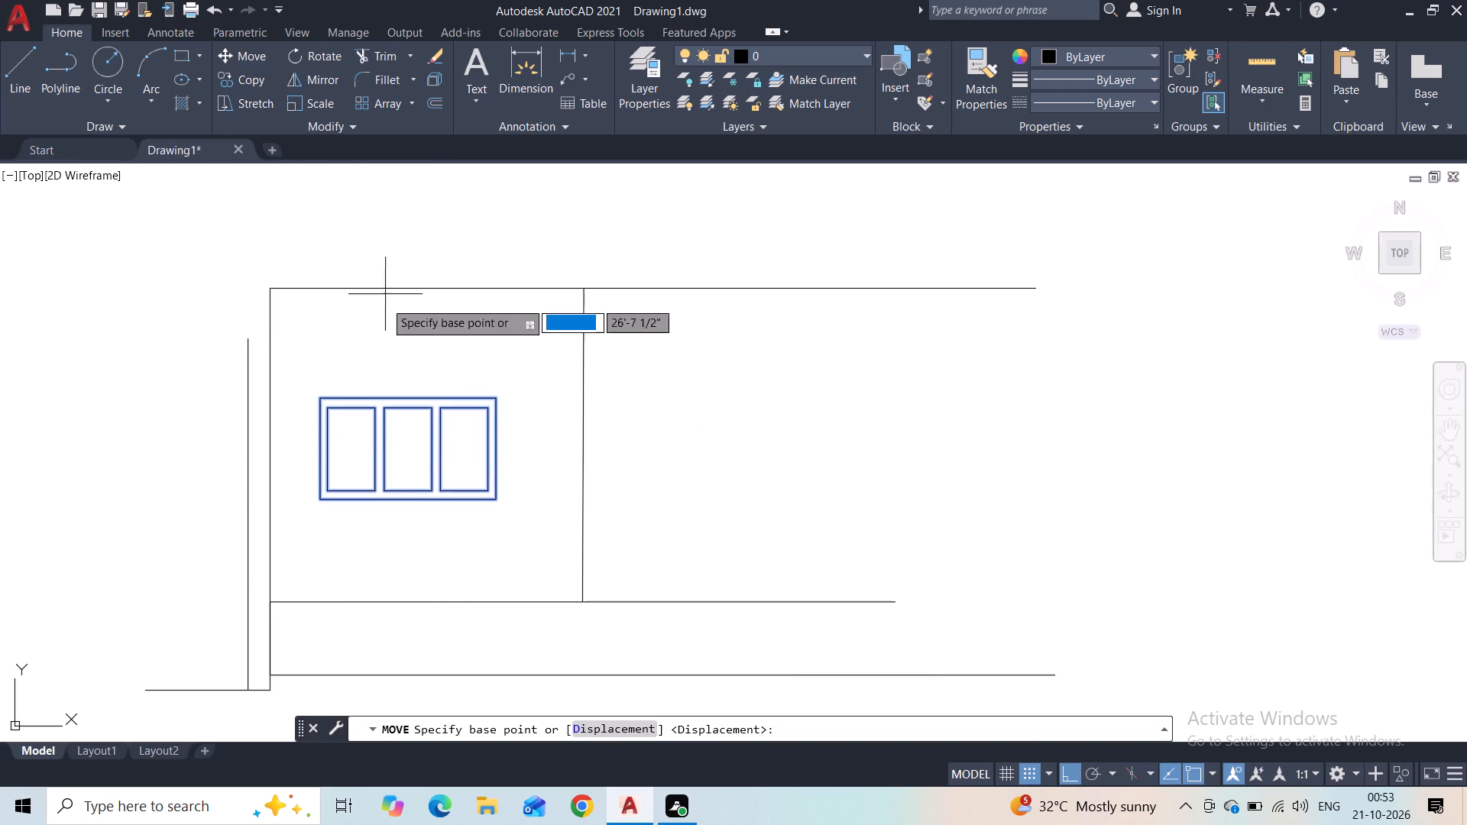
pyautogui.click(414, 504)
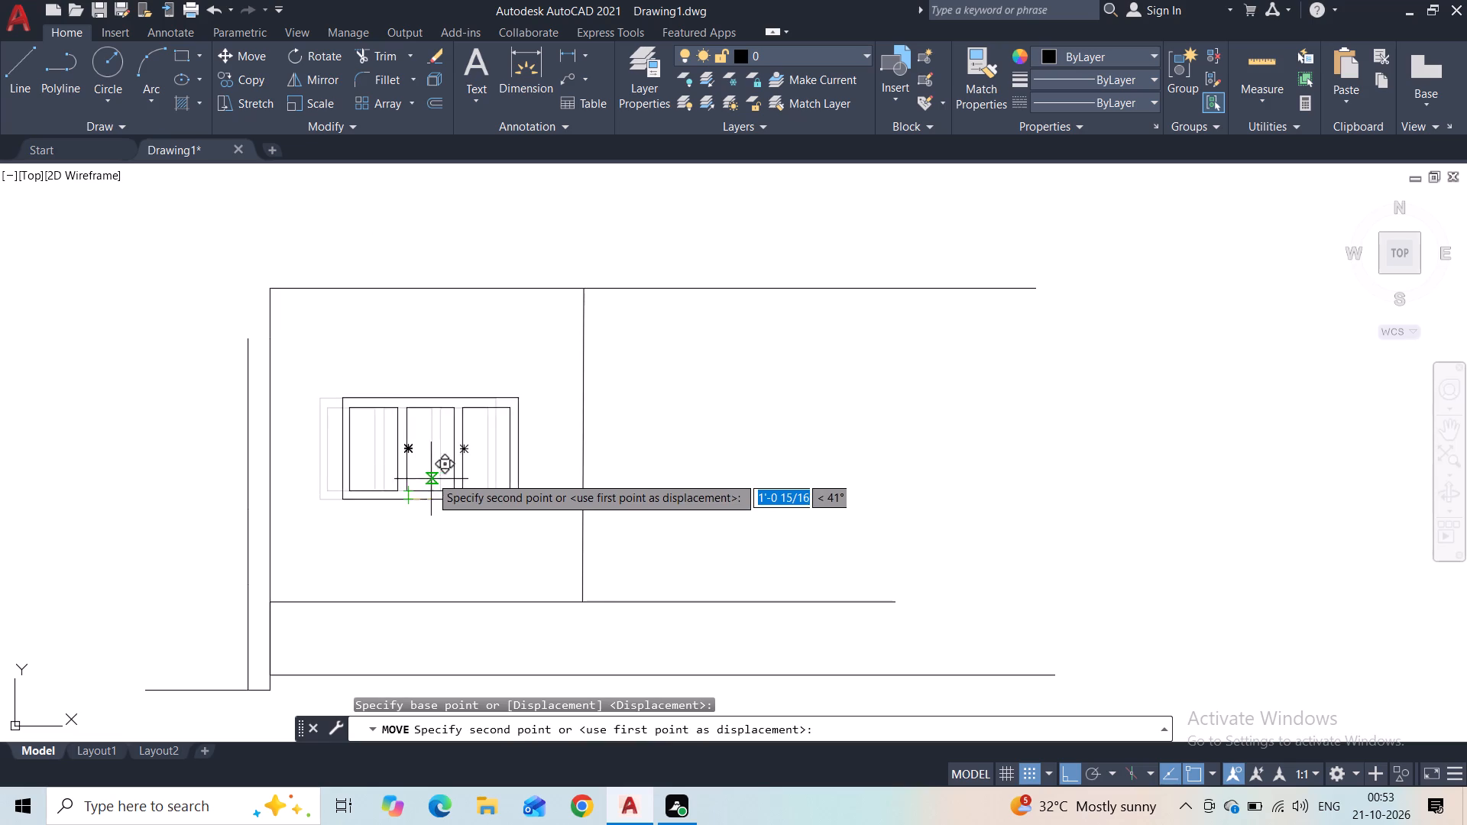
pyautogui.click(430, 471)
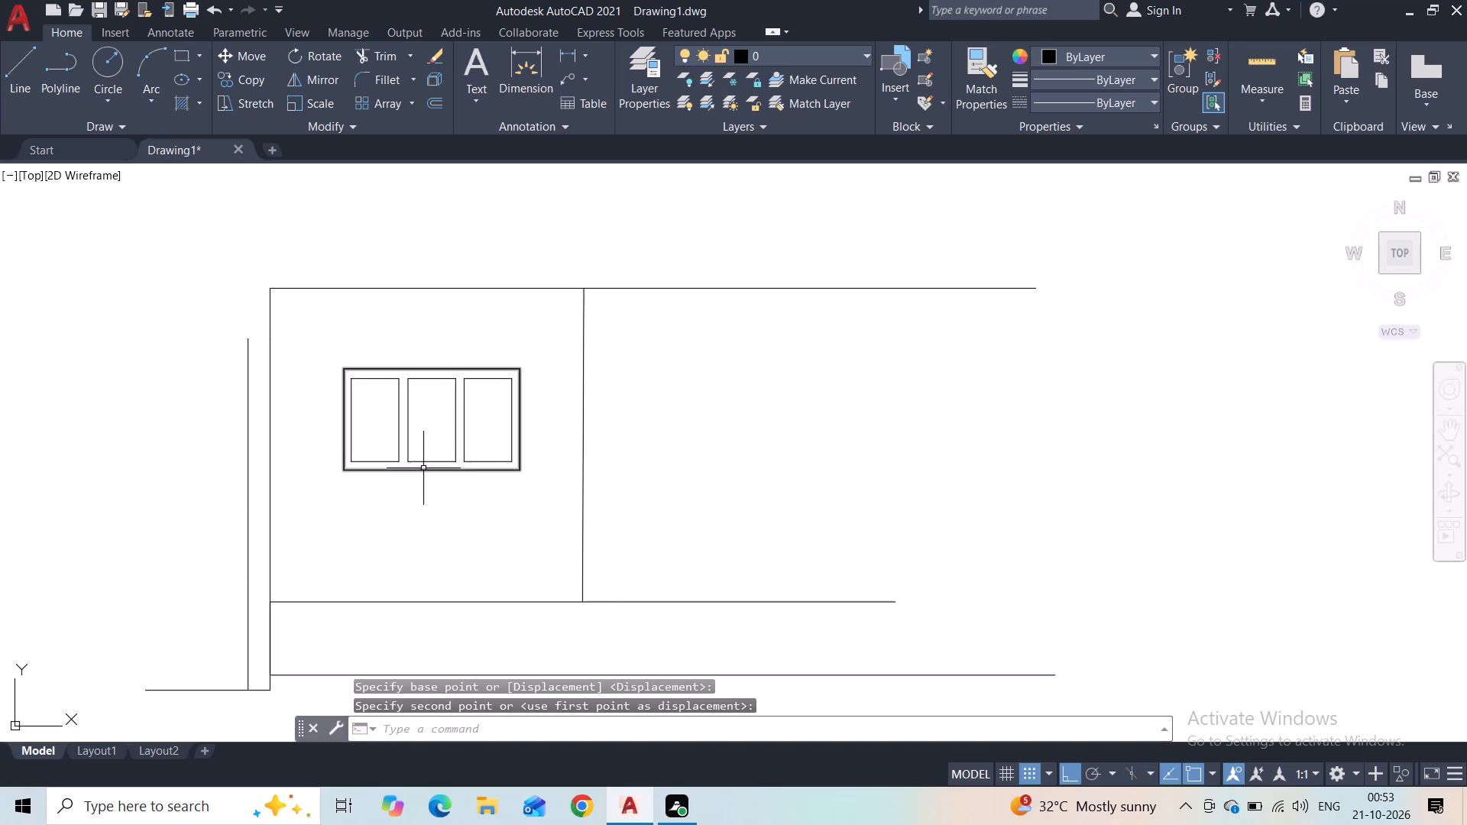
# Move the three-panel window straight down by about 4".
pyautogui.click(538, 358)
pyautogui.click(289, 513)
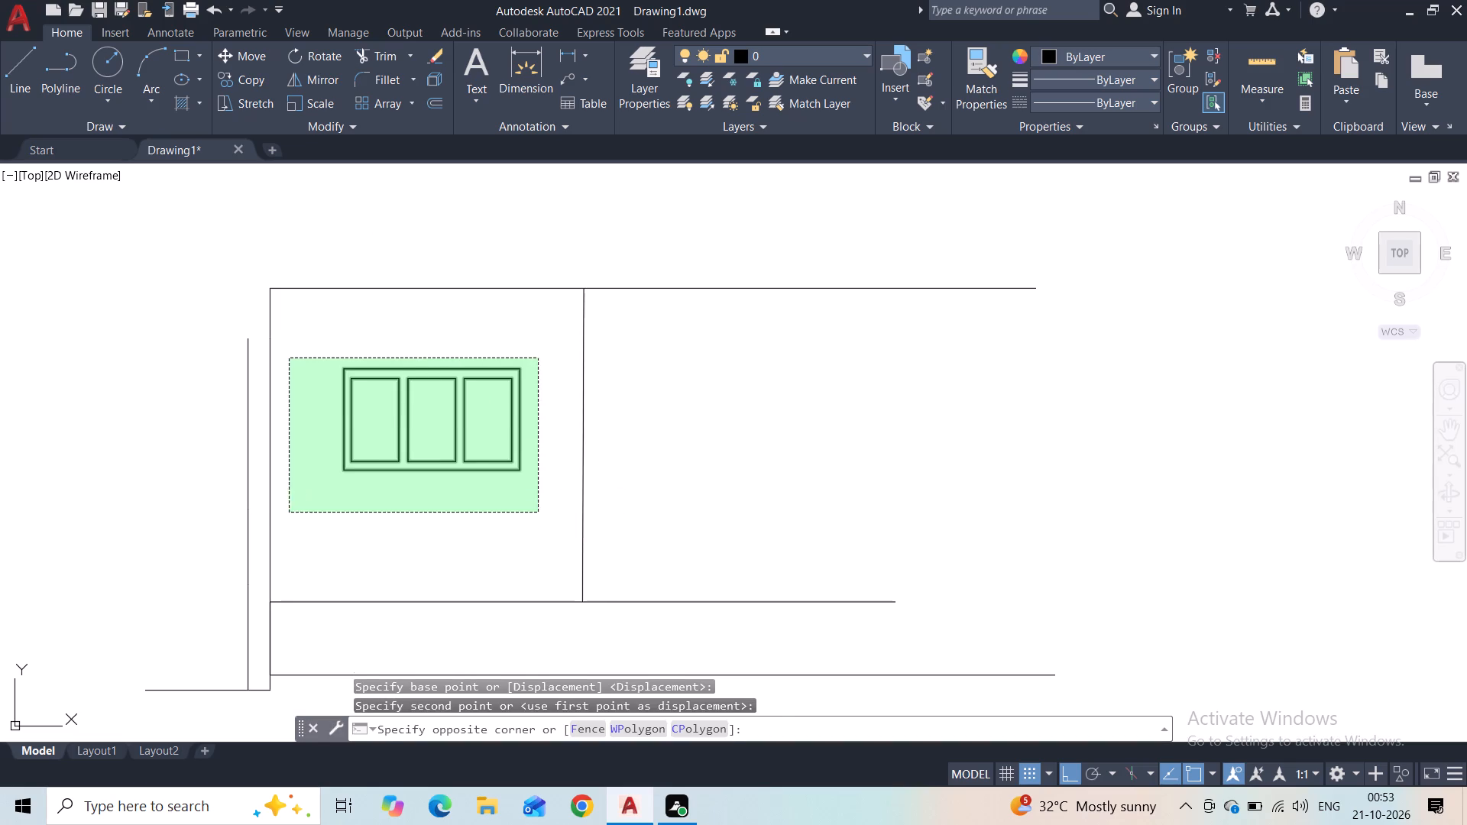
pyautogui.click(254, 56)
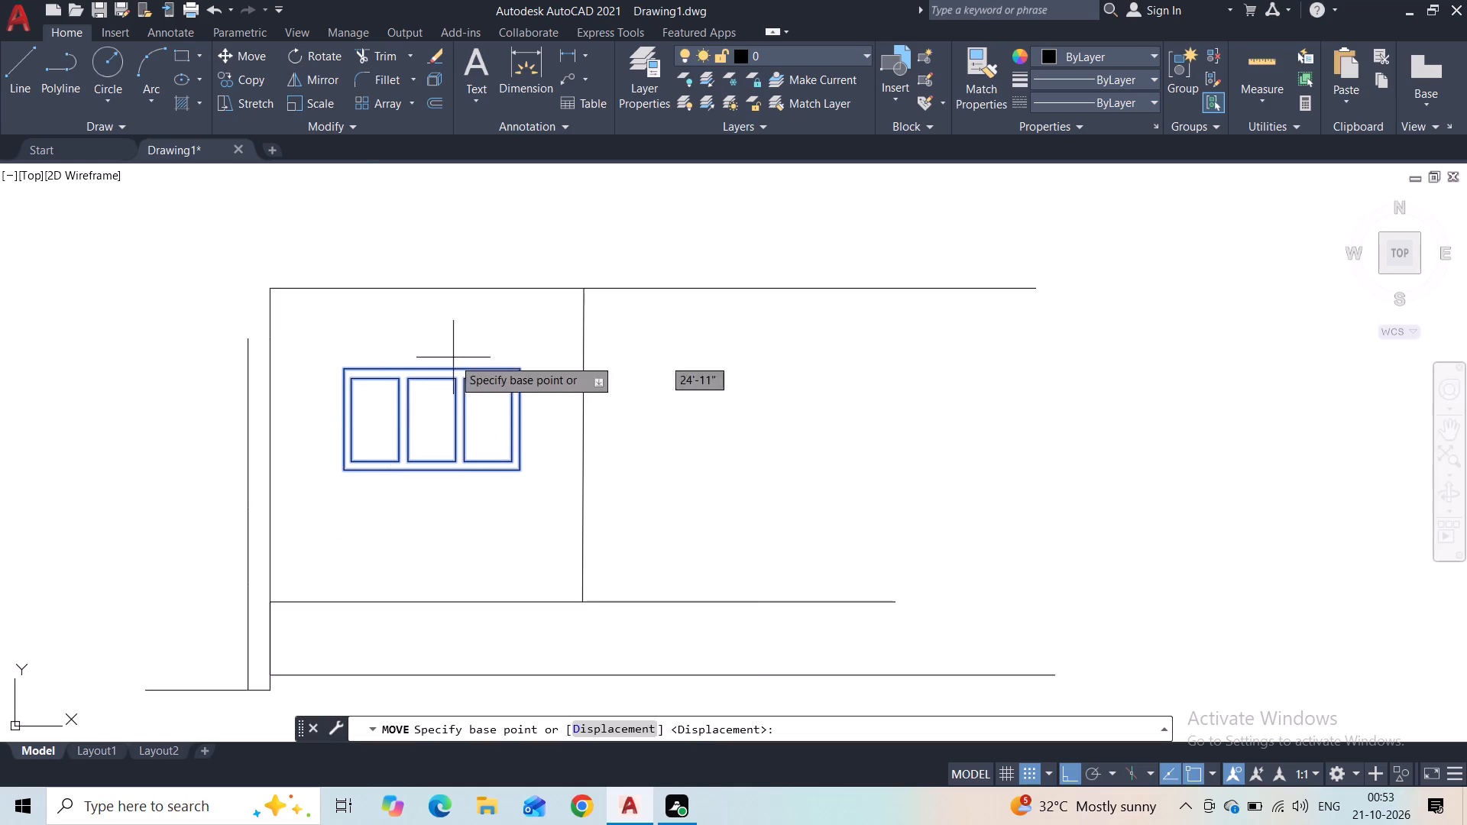
pyautogui.click(435, 371)
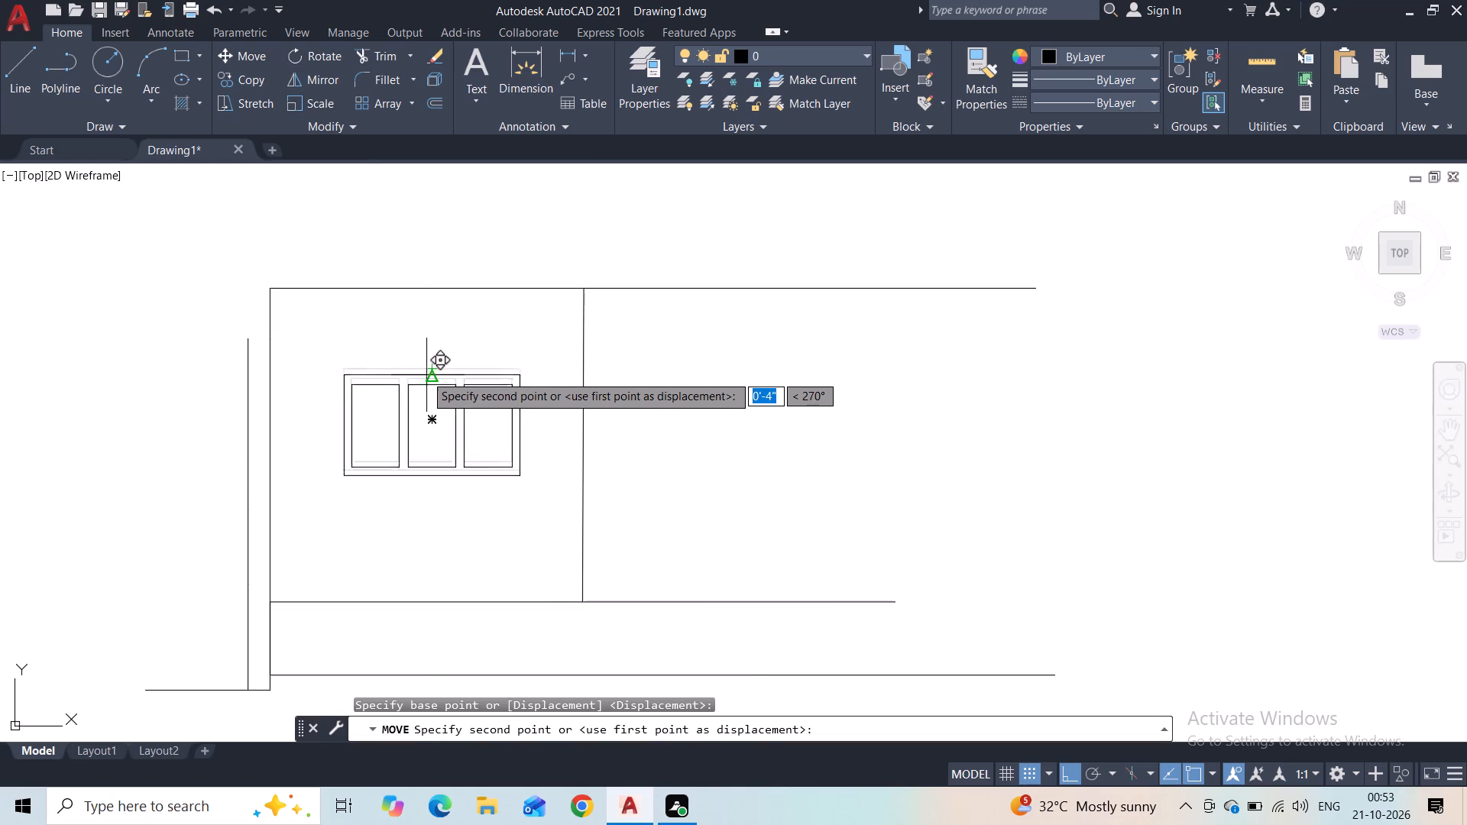
pyautogui.click(423, 376)
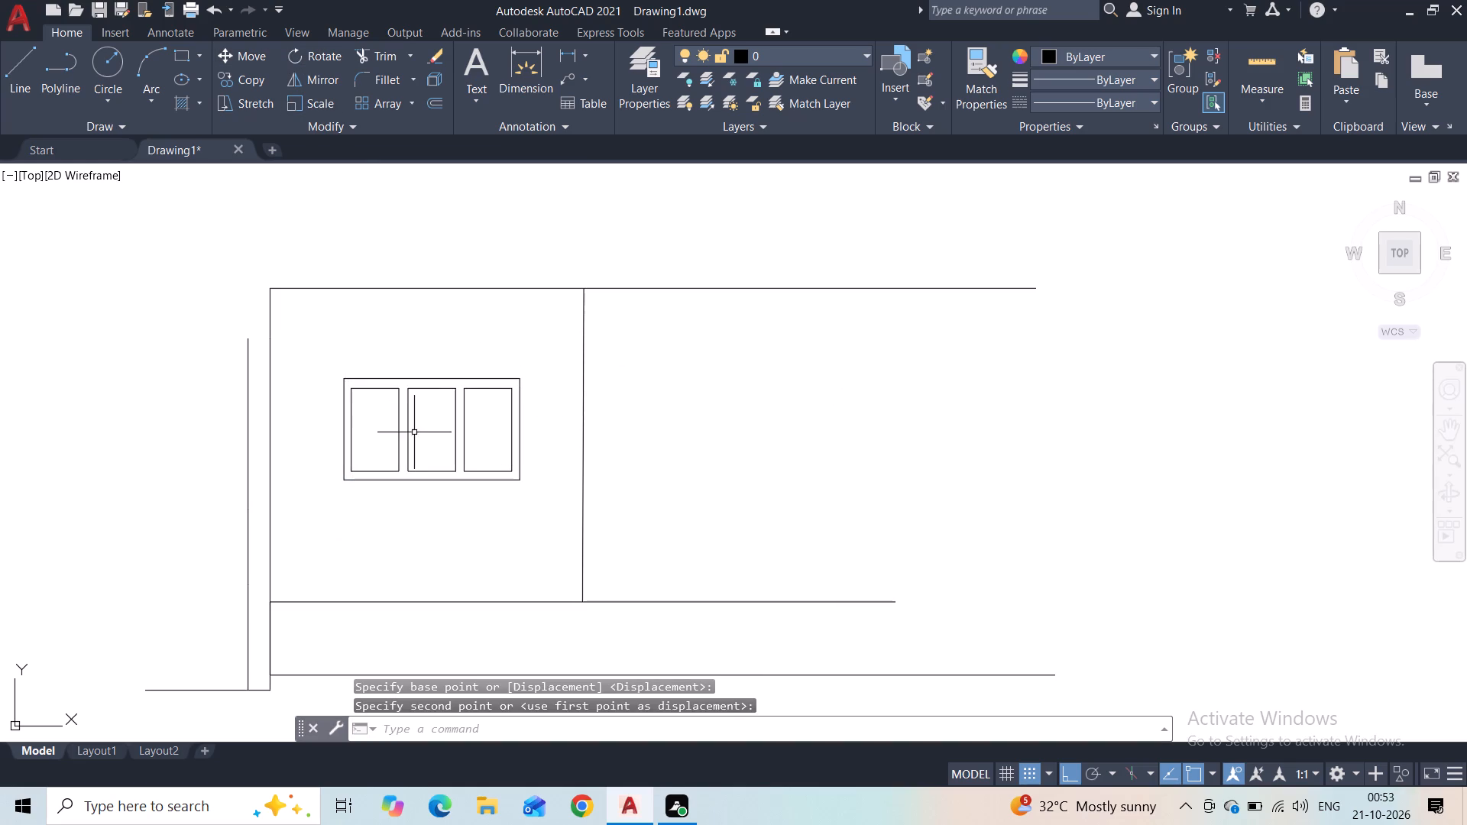
# Draw an upright door-frame rectangle about 7'-8" high right of the divider, from the window's top level down to the middle horizontal line.
pyautogui.click(183, 57)
pyautogui.click(625, 380)
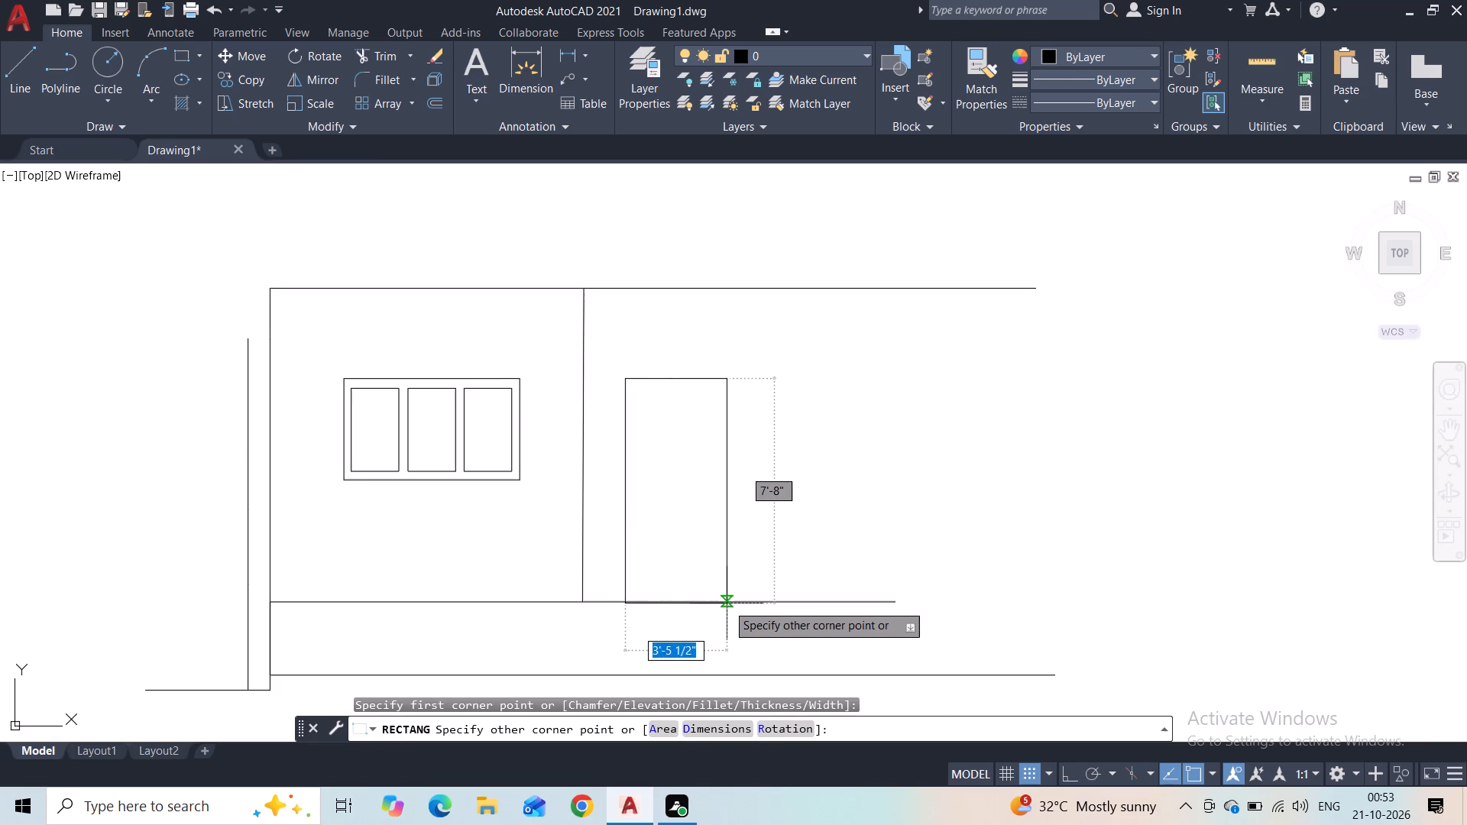
pyautogui.scroll(1, 734, 597)
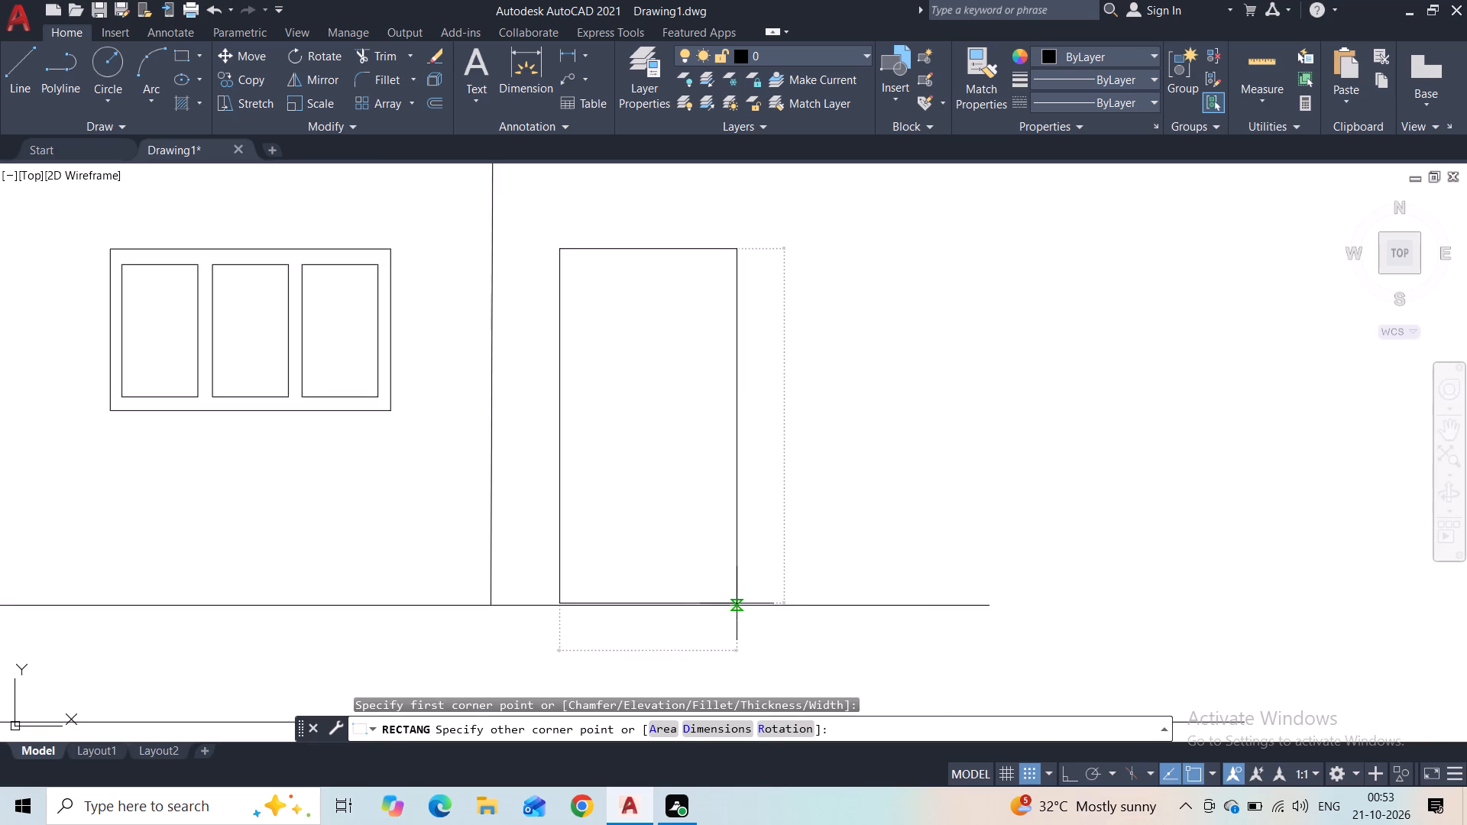
pyautogui.click(737, 603)
# Draw an inner door rectangle about 3'-2" by 7' inside the door frame, with its base on the middle horizontal line.
pyautogui.scroll(-2, 638, 292)
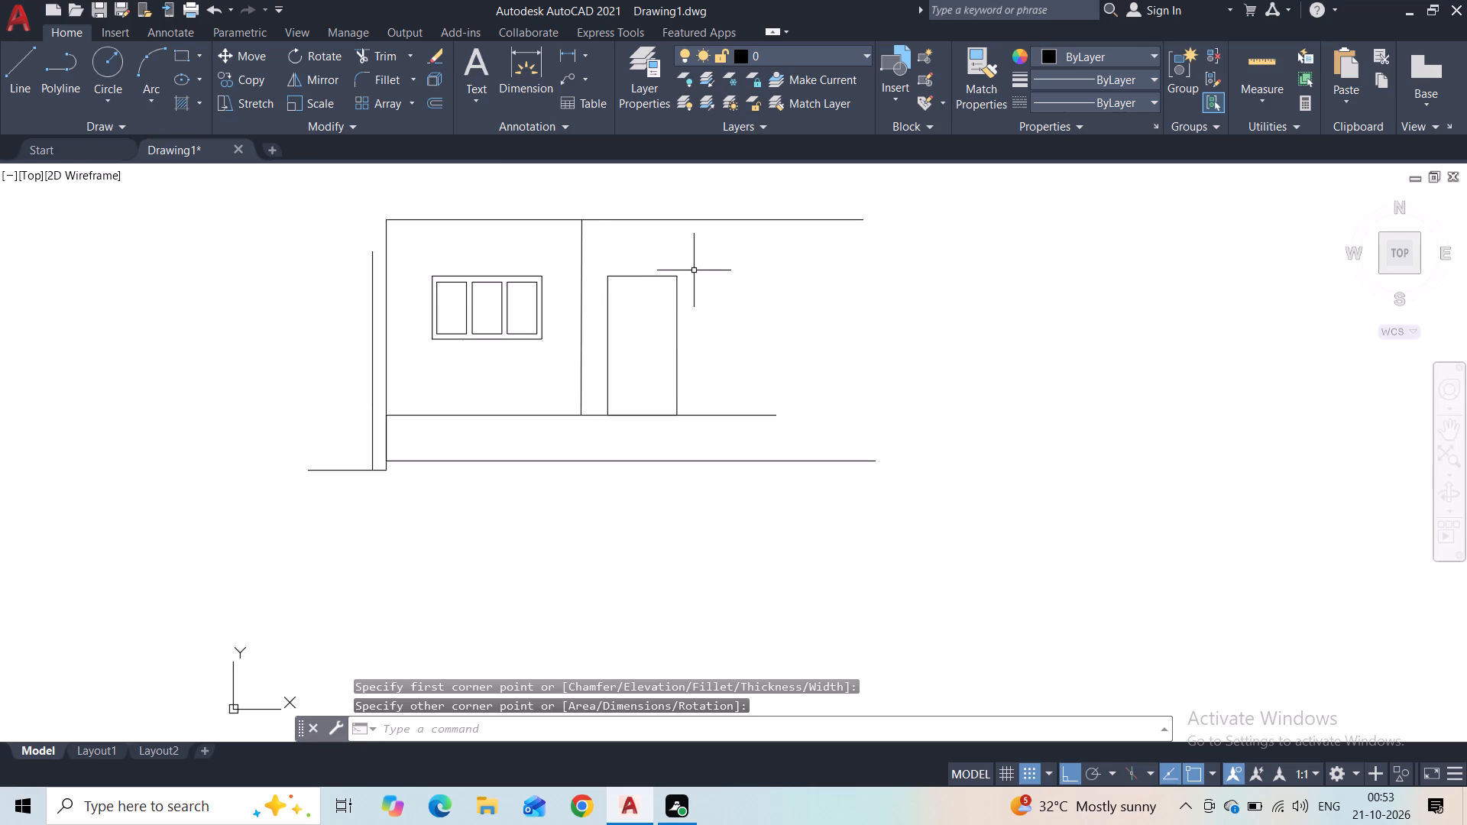
pyautogui.click(189, 56)
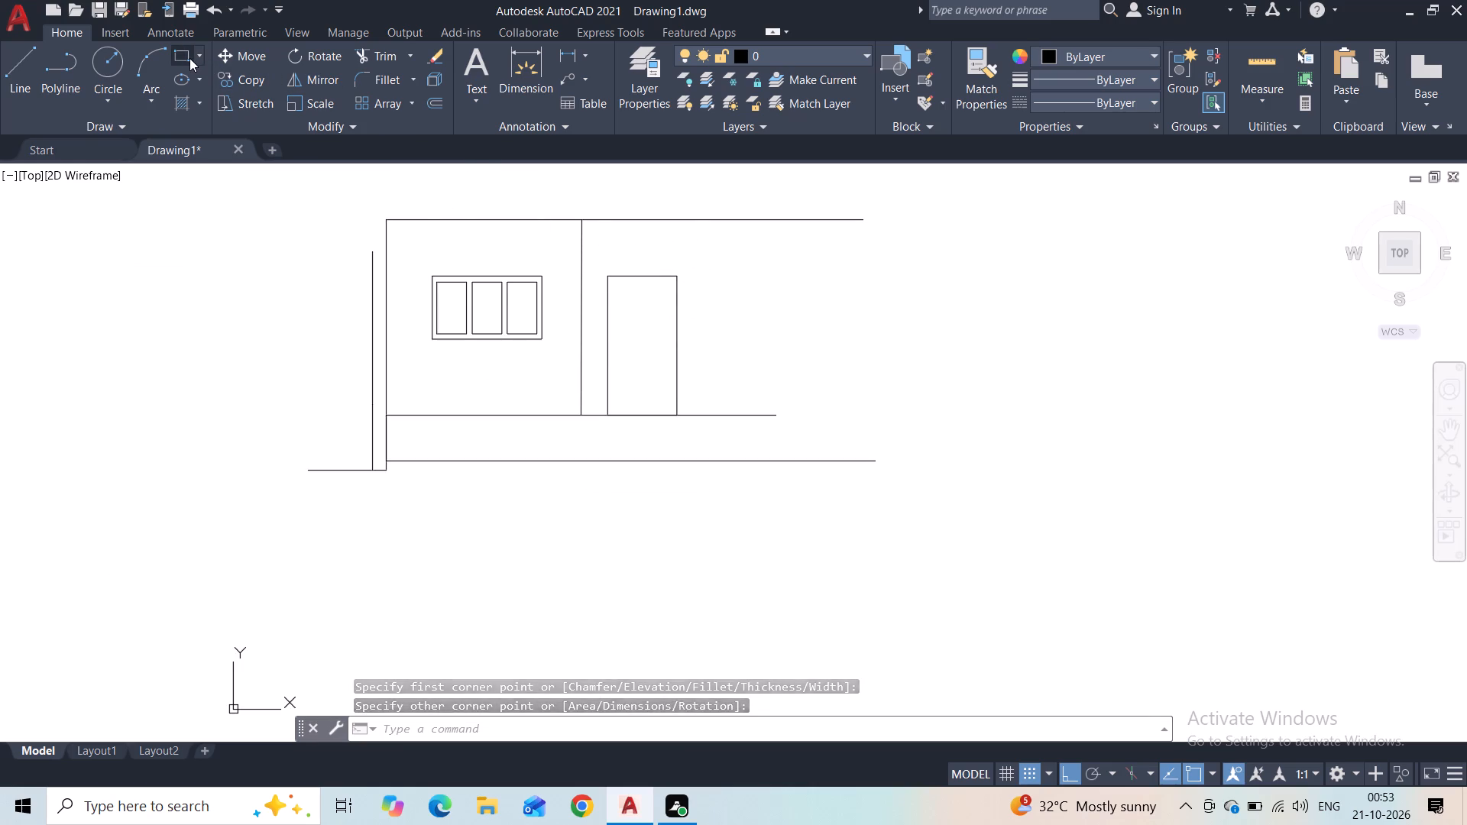
pyautogui.scroll(2, 608, 328)
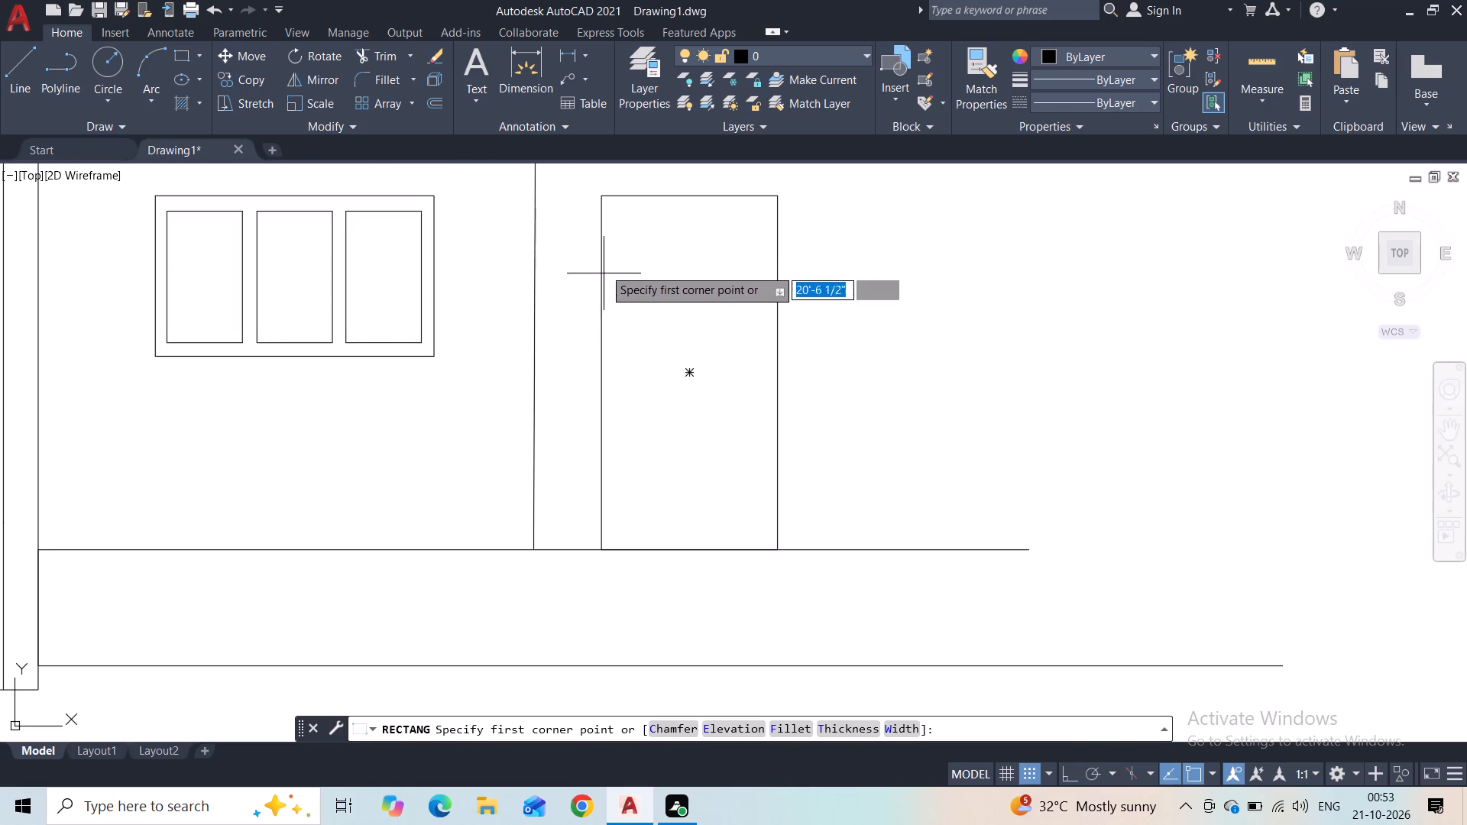
pyautogui.click(617, 225)
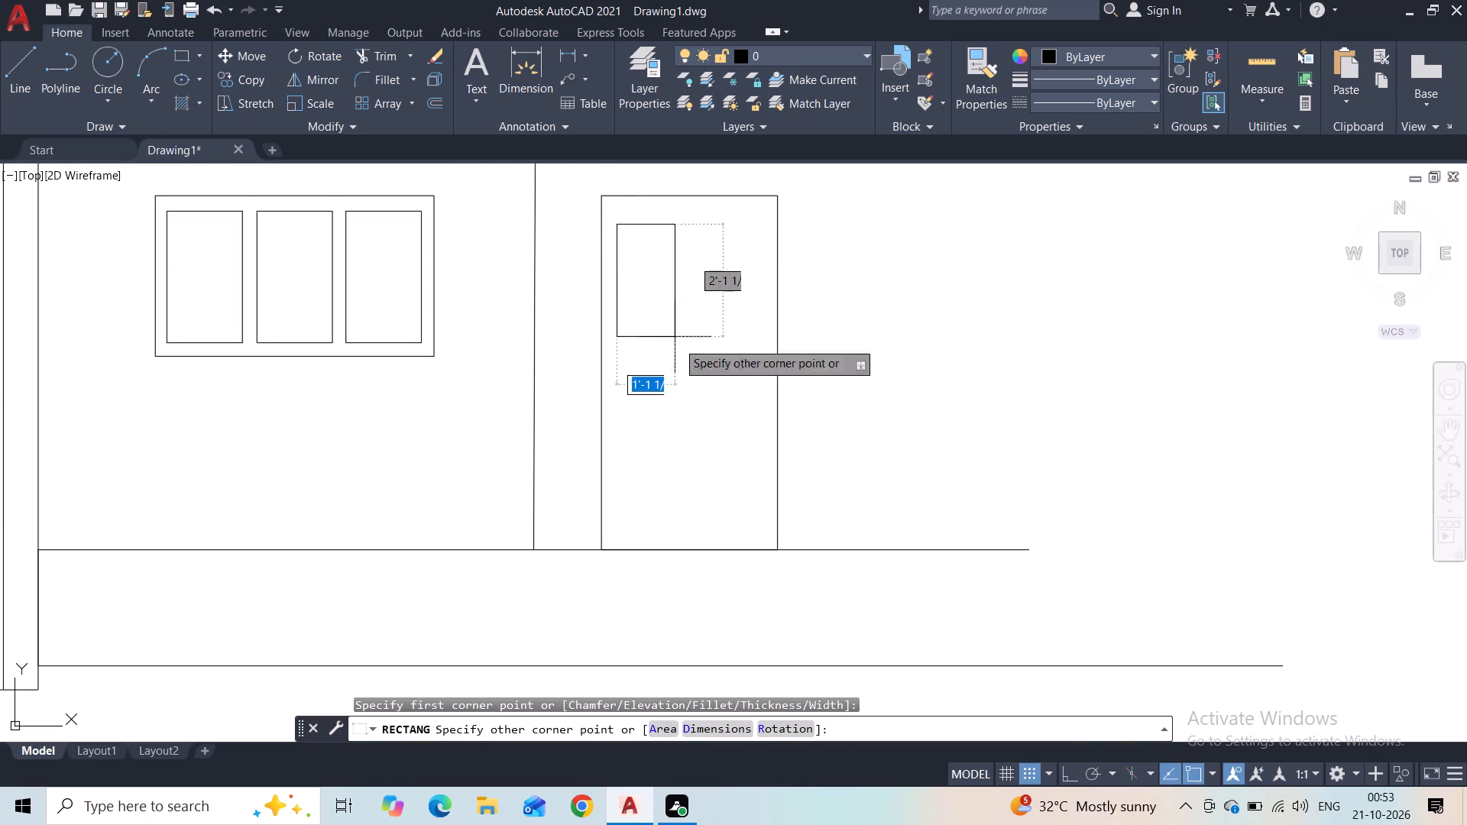
pyautogui.click(765, 551)
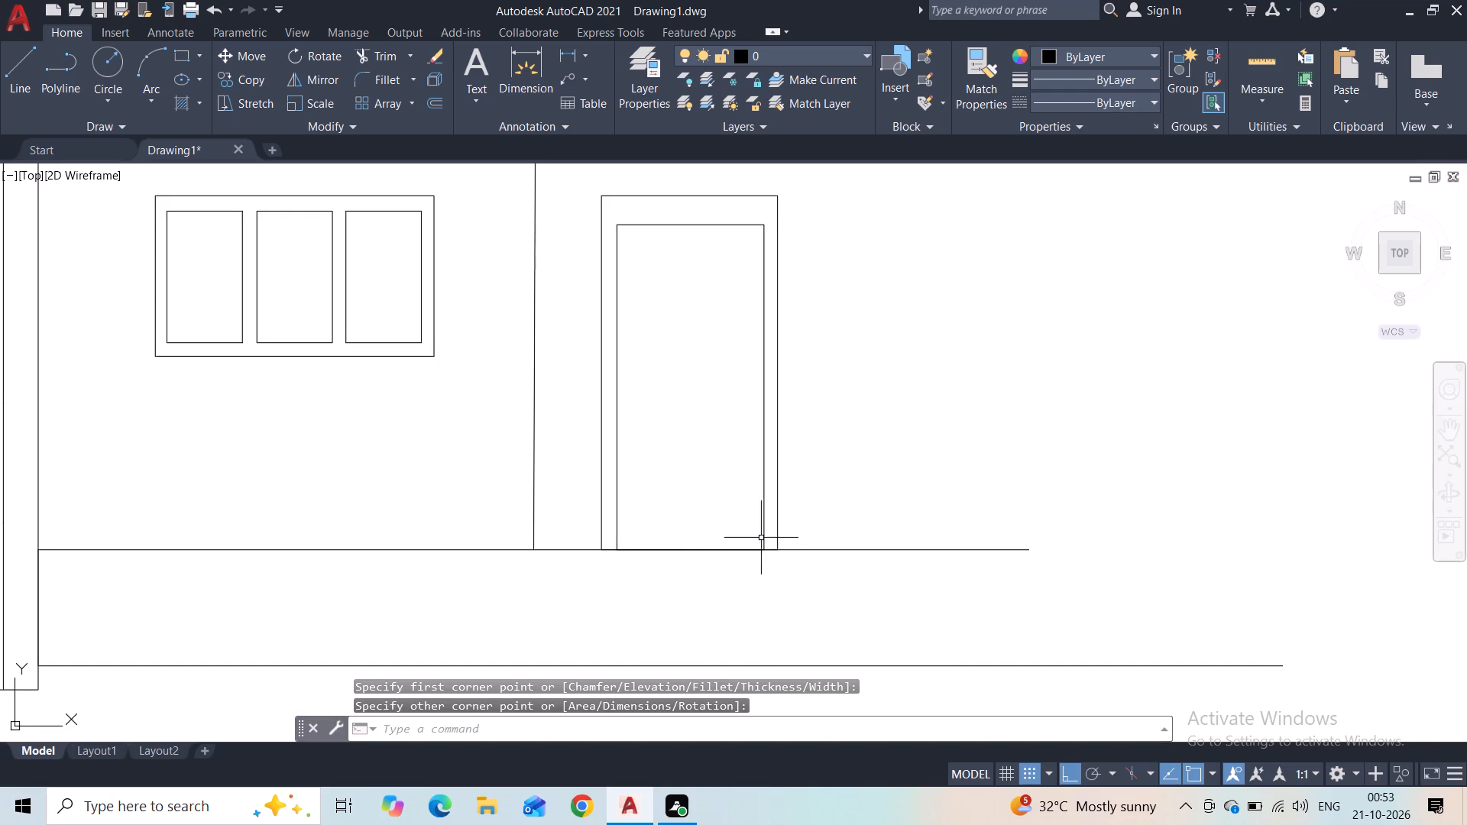
# Draw a vertical line to the right of the door, from the upper horizontal line down to the middle horizontal line.
pyautogui.scroll(-4, 817, 325)
pyautogui.moveTo(851, 308); pyautogui.dragTo(839, 338, button='middle')
pyautogui.scroll(2, 824, 351)
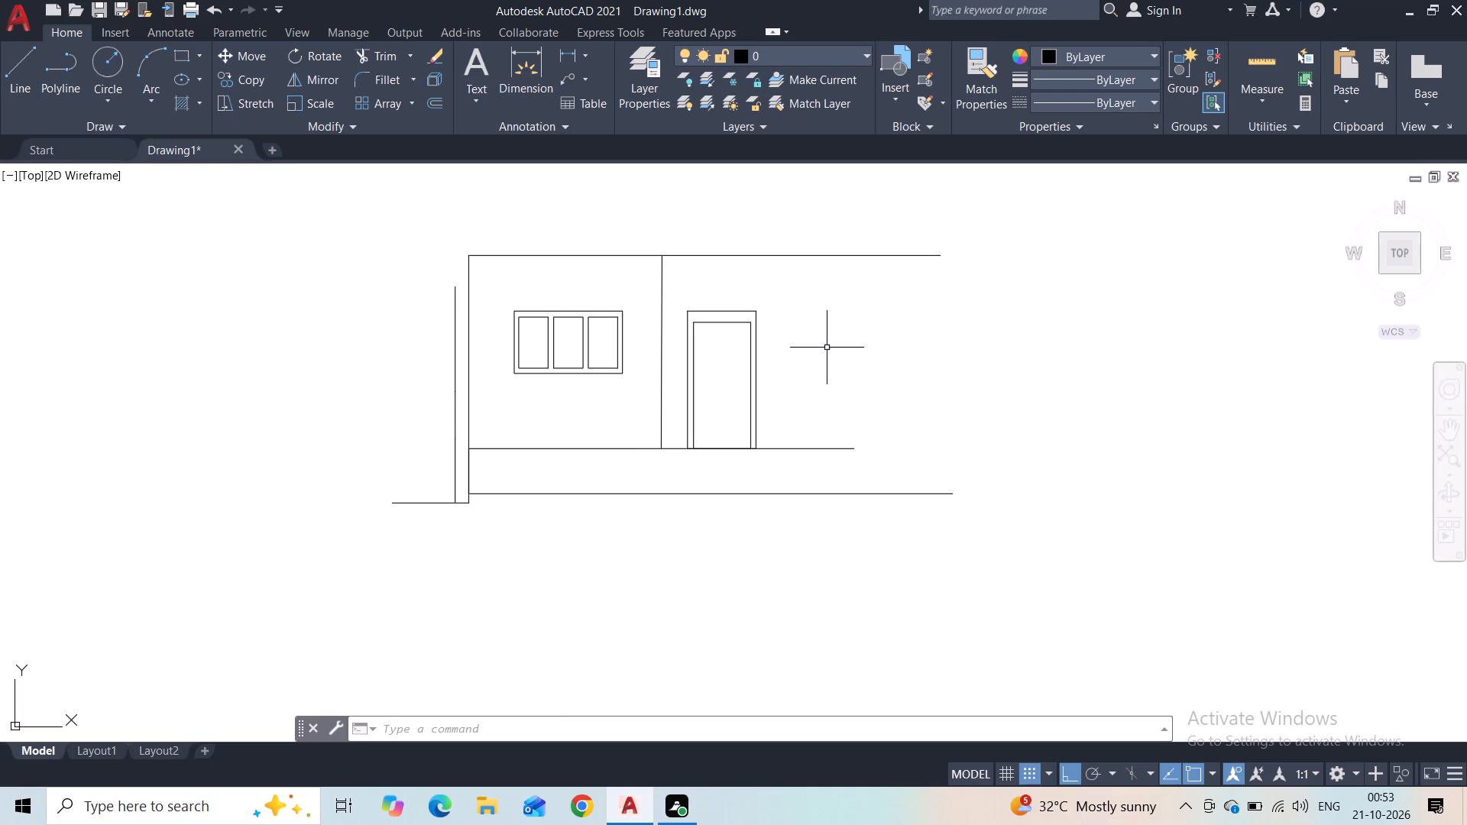
pyautogui.moveTo(827, 348); pyautogui.dragTo(730, 364, button='middle')
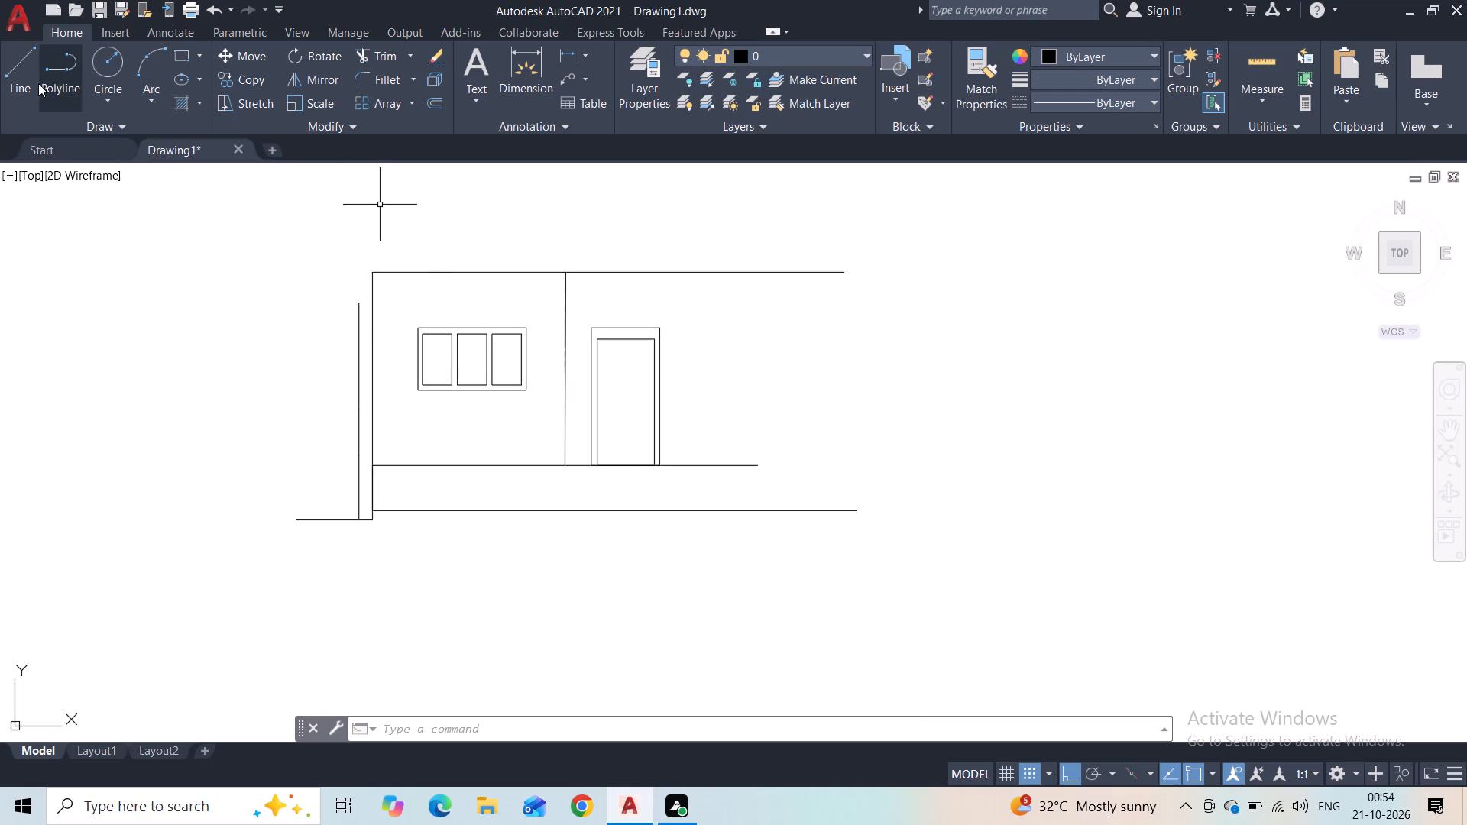
pyautogui.click(23, 86)
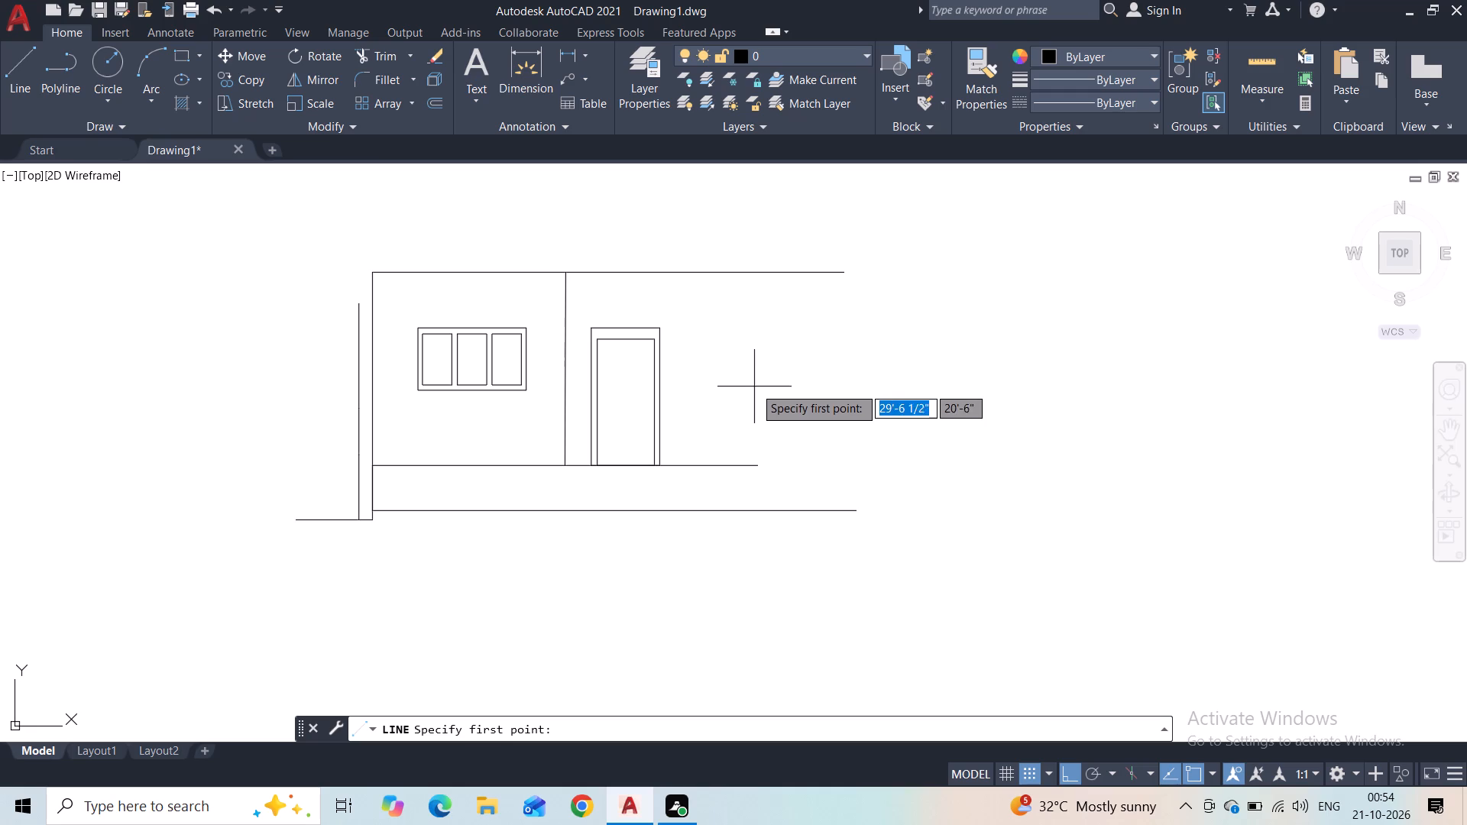
pyautogui.click(688, 280)
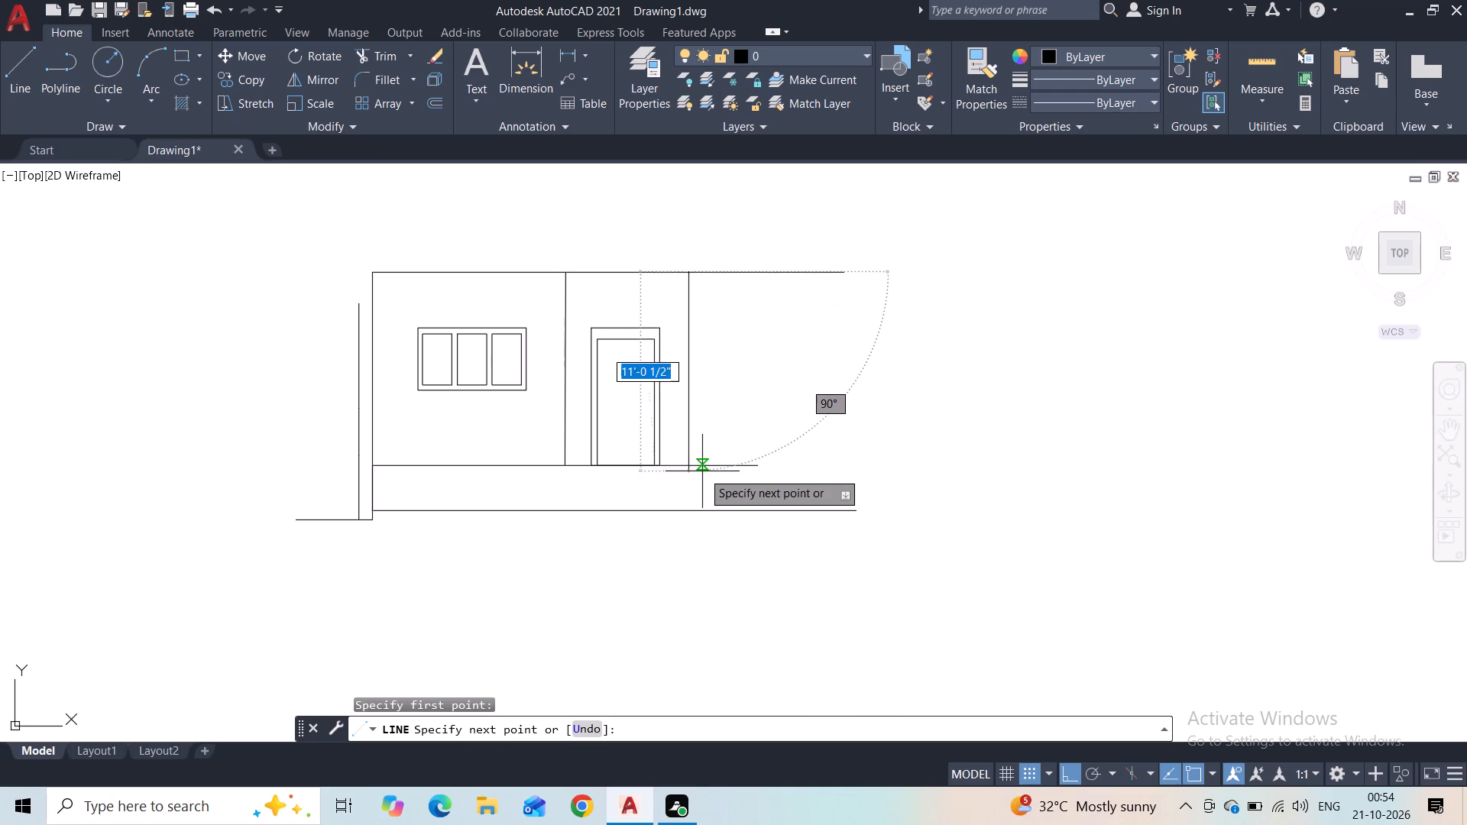
pyautogui.click(695, 463)
pyautogui.press('Escape')
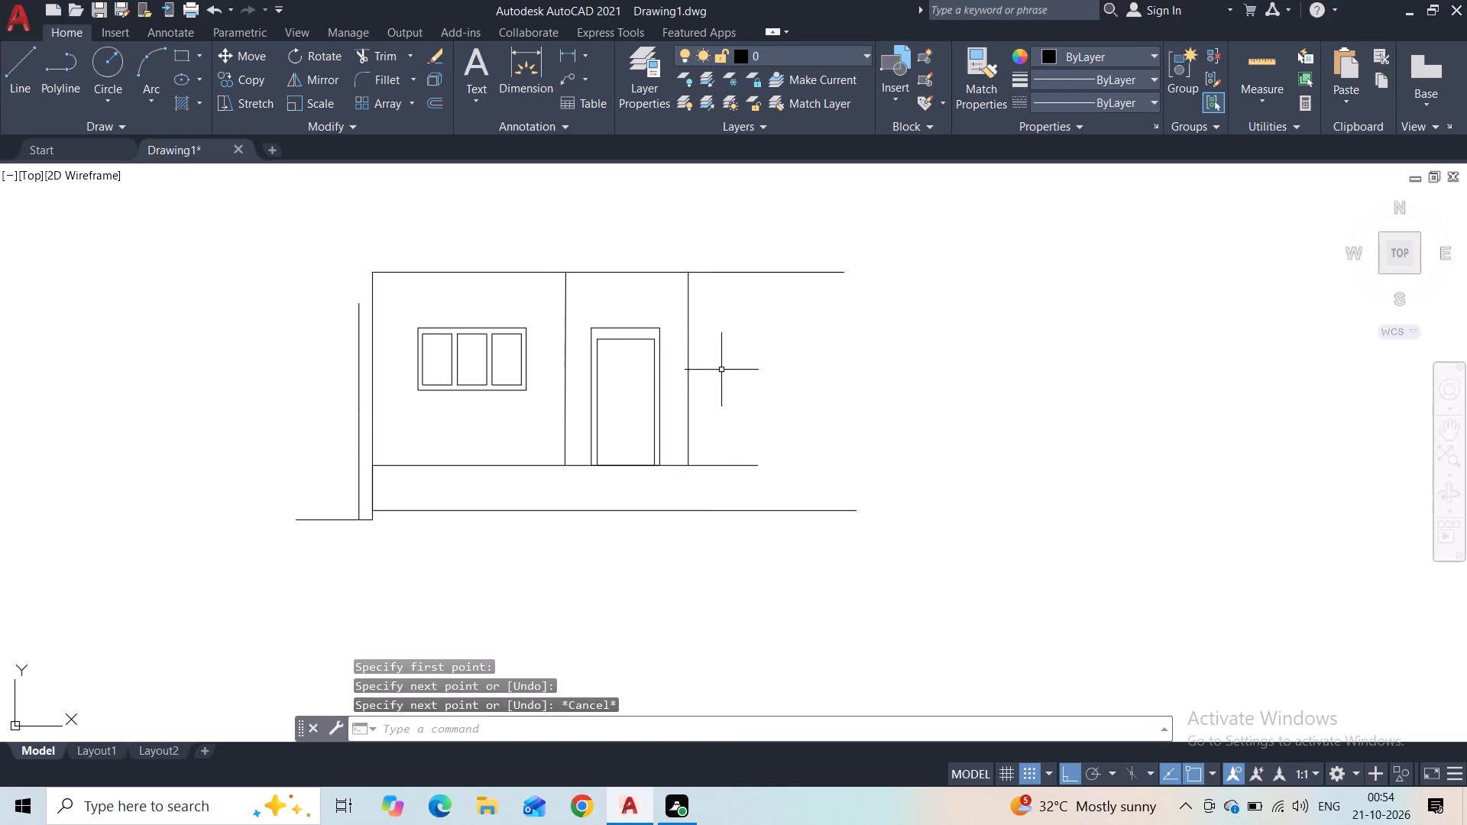
# Offset the new vertical line beside the door 9" to the right.
pyautogui.click(719, 329)
pyautogui.click(667, 308)
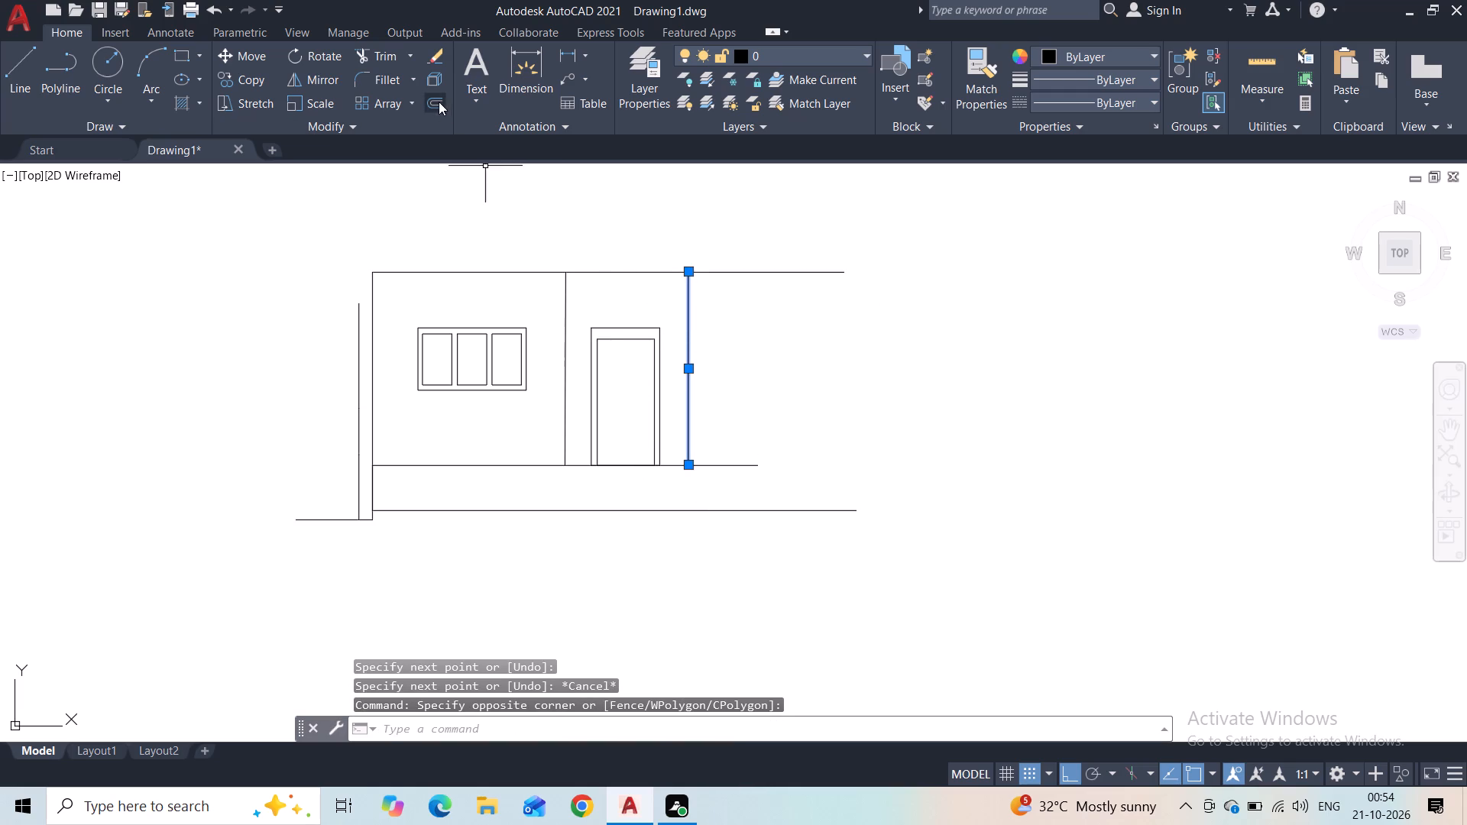
pyautogui.click(439, 102)
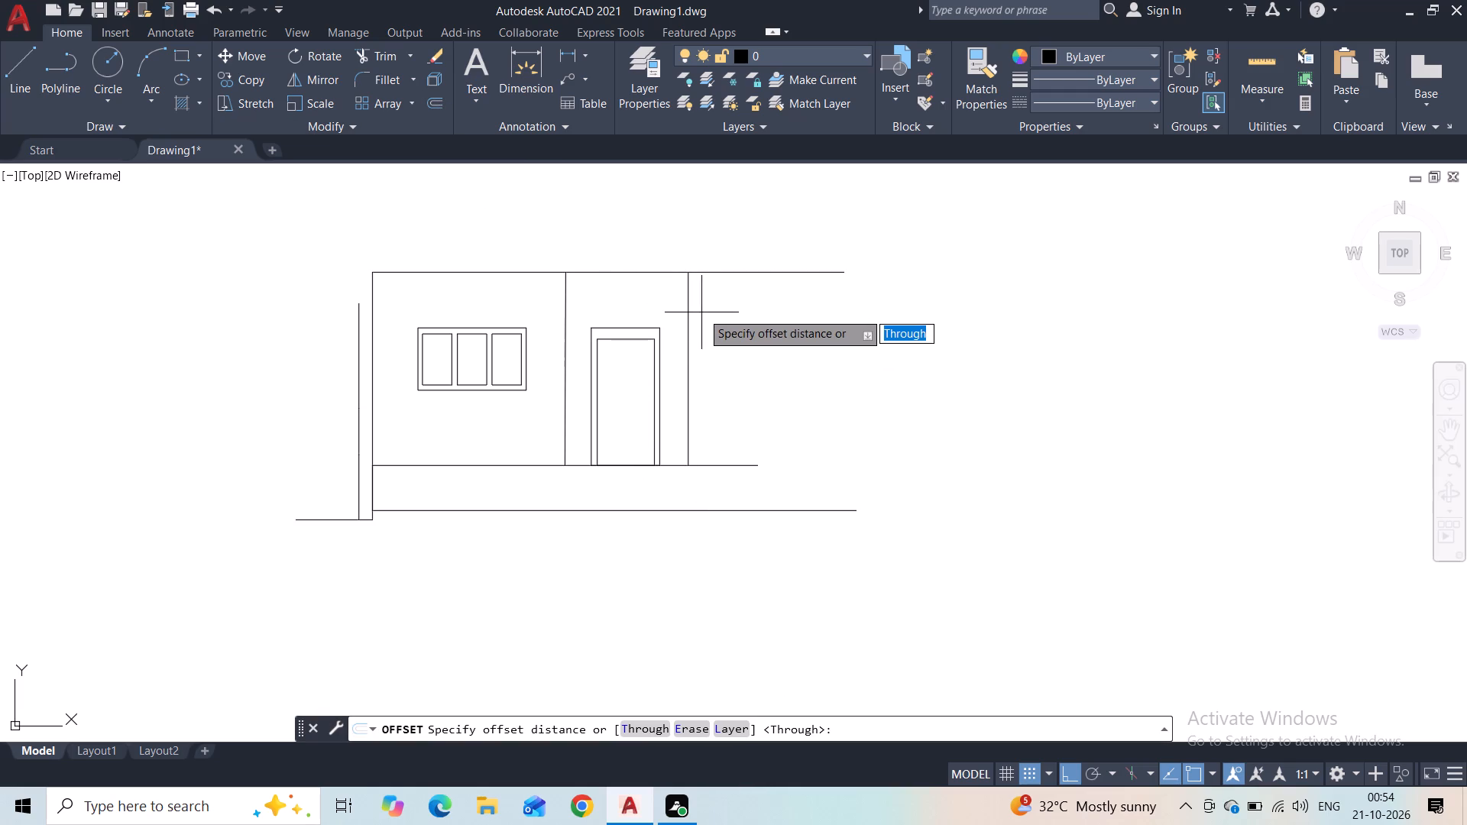
pyautogui.write('9"')
pyautogui.press('Return')
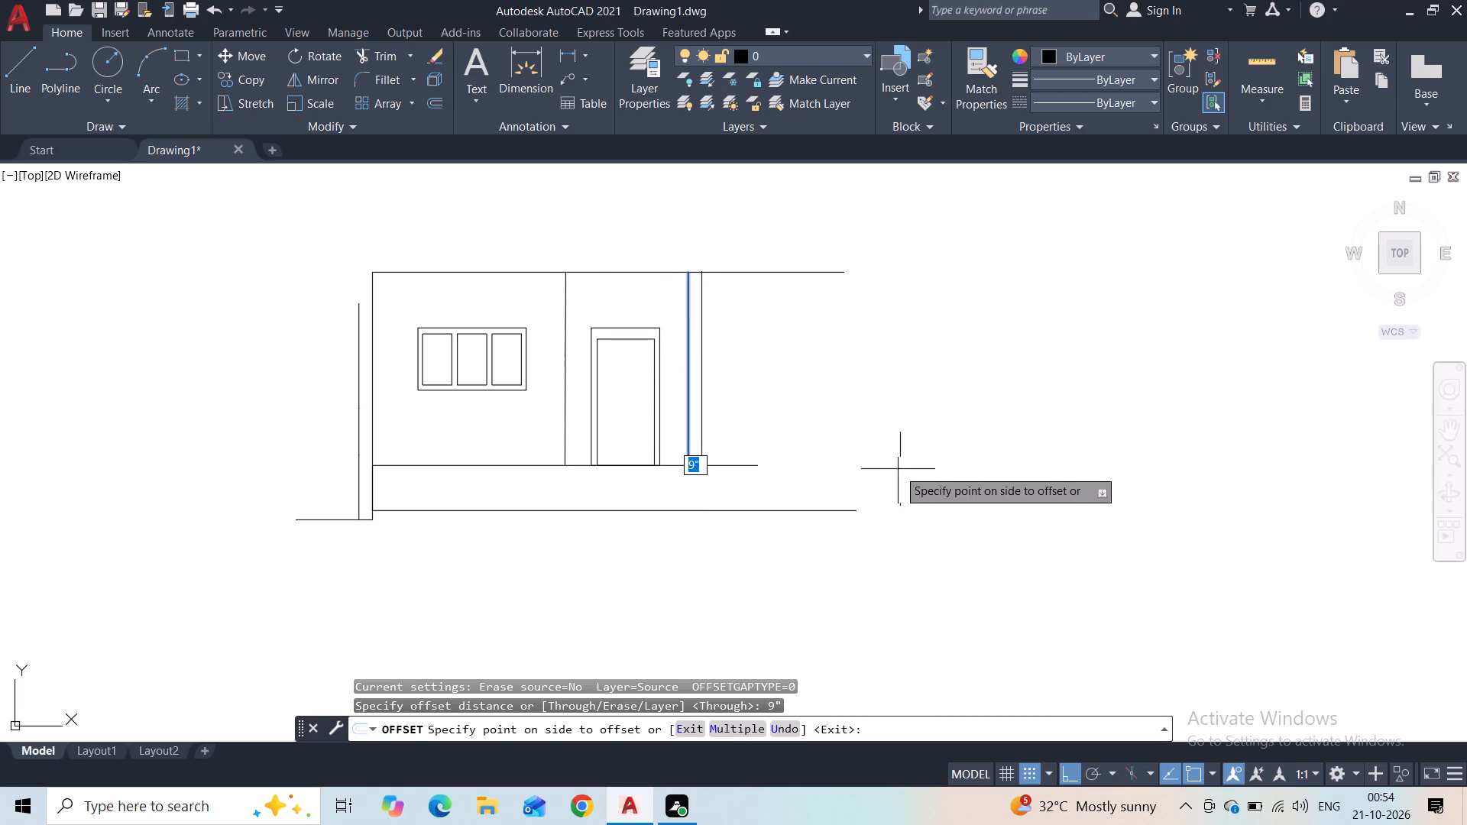
pyautogui.click(819, 423)
pyautogui.scroll(1, 758, 403)
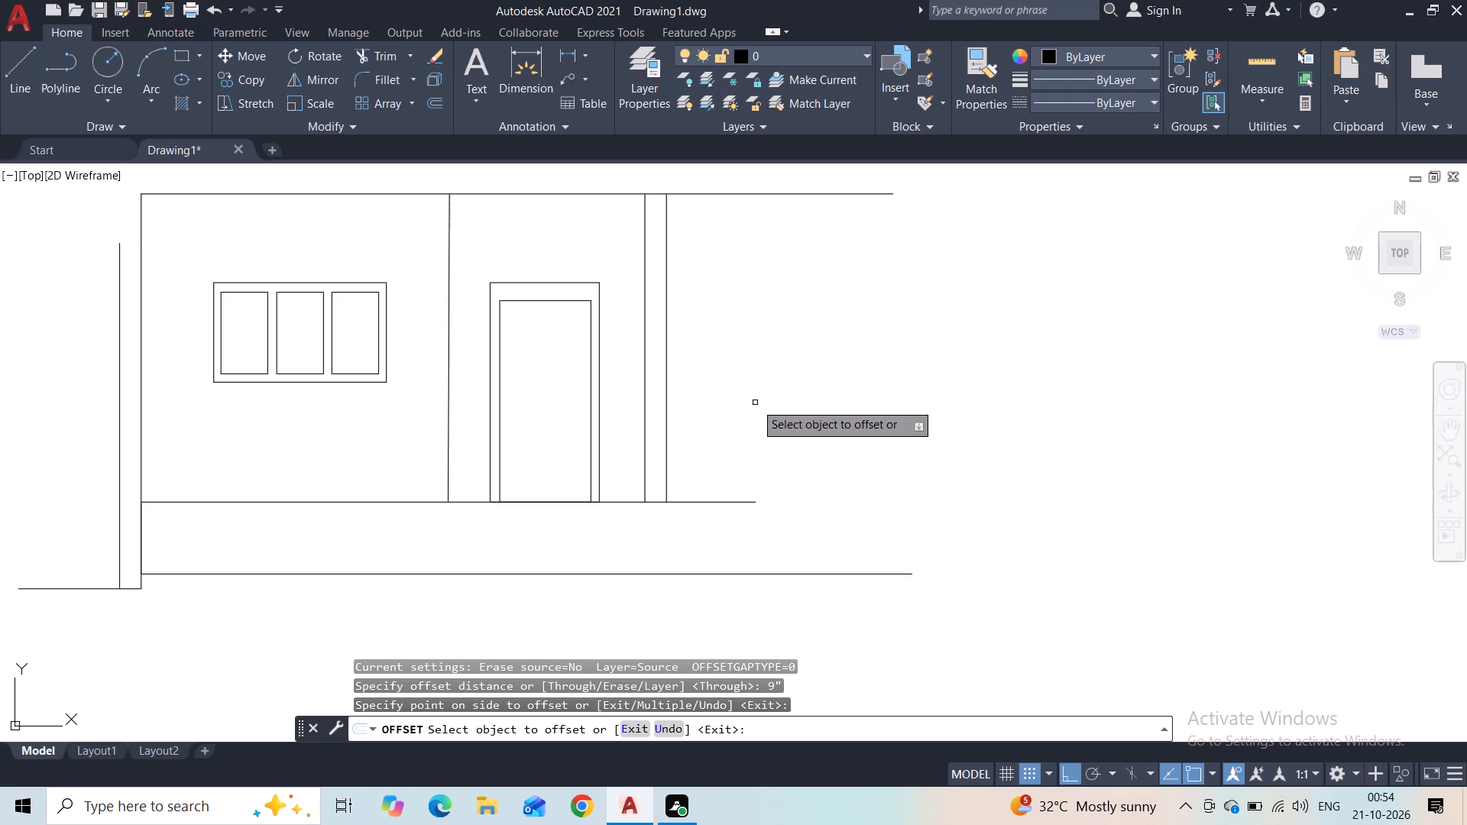
# Offset the rightmost vertical line beside the door another 9" to the right.
pyautogui.click(667, 380)
pyautogui.click(711, 376)
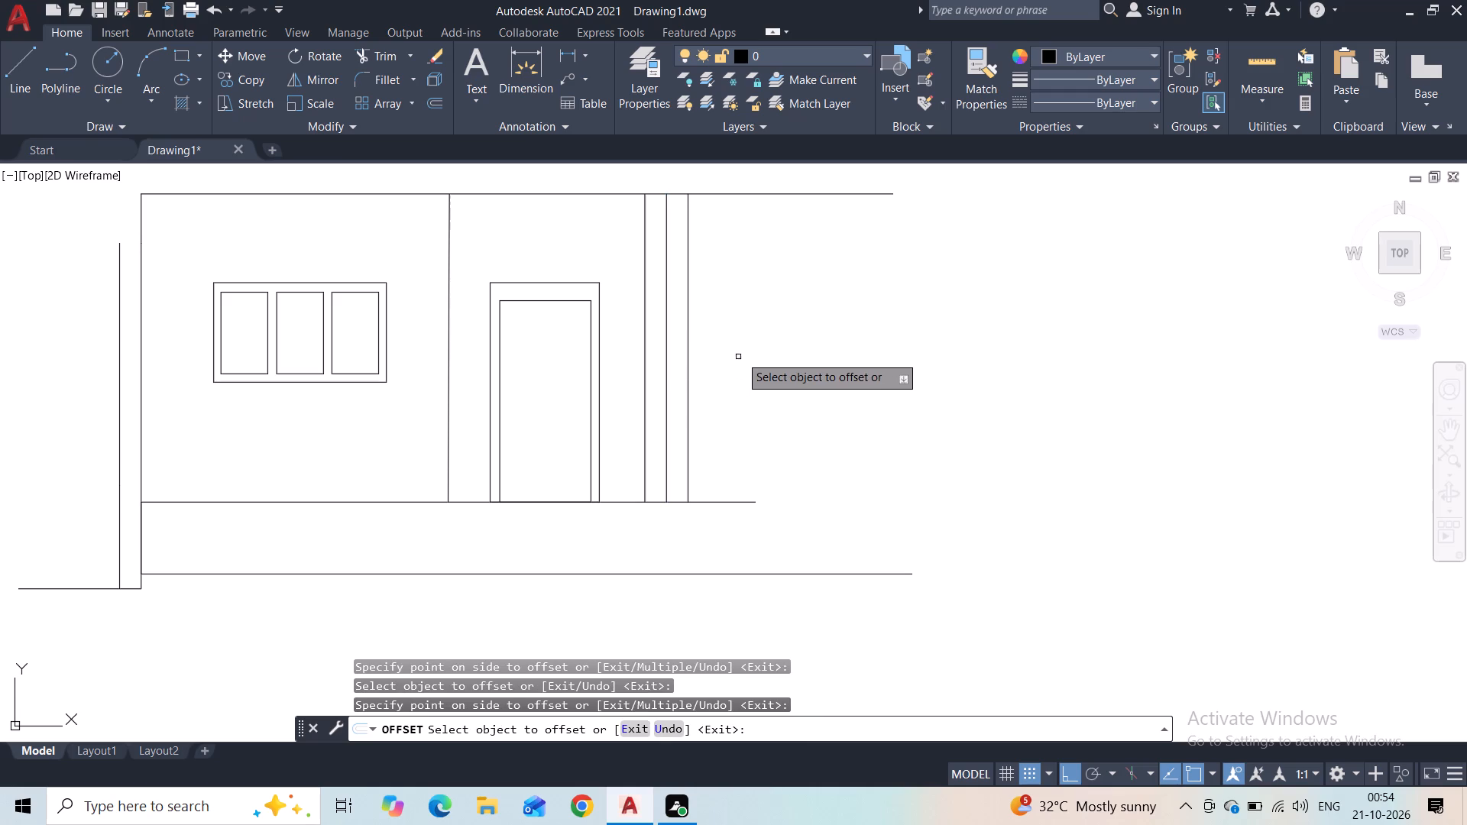
pyautogui.scroll(-2, 740, 355)
pyautogui.press('Escape')
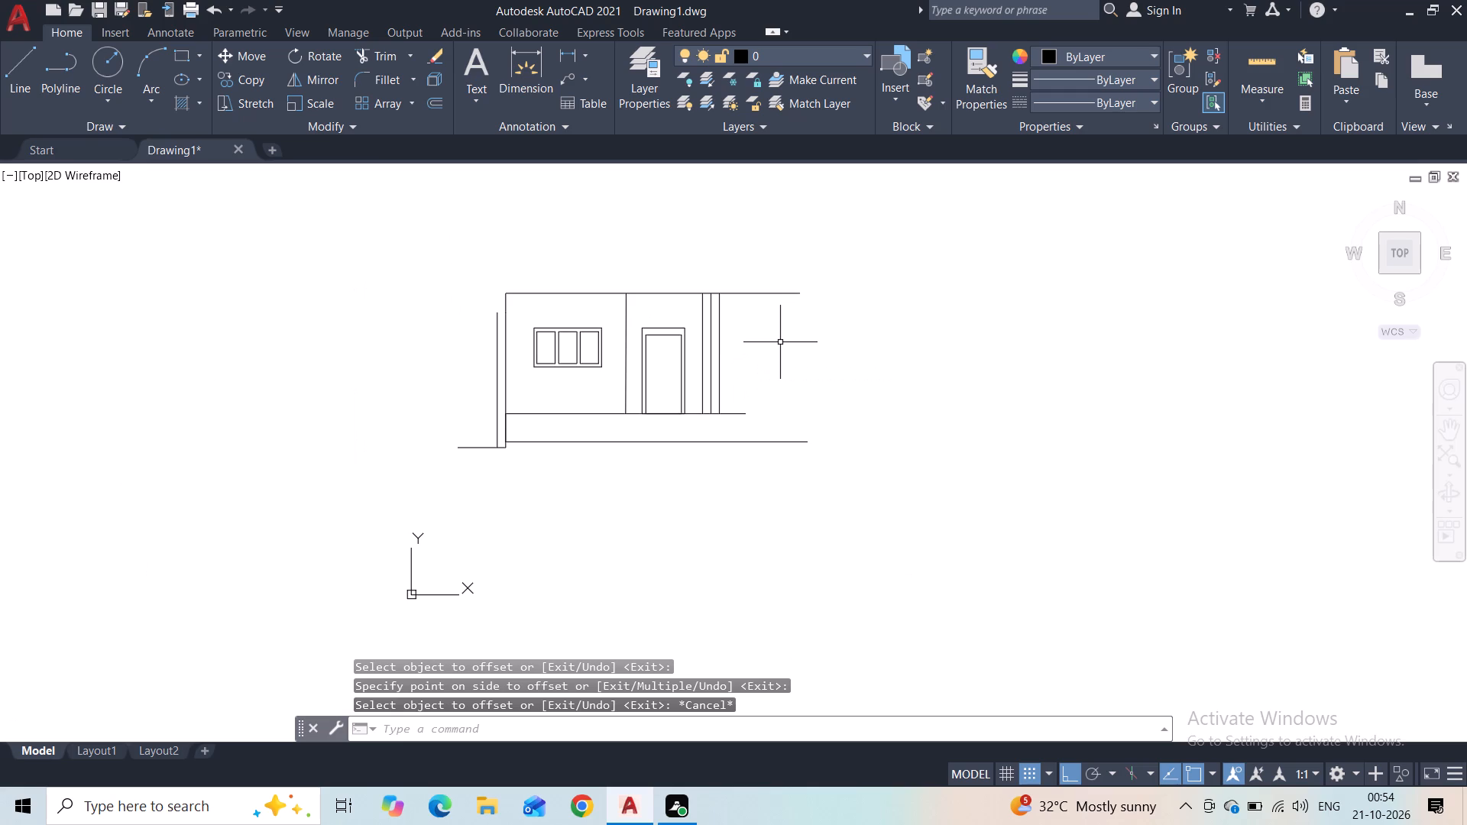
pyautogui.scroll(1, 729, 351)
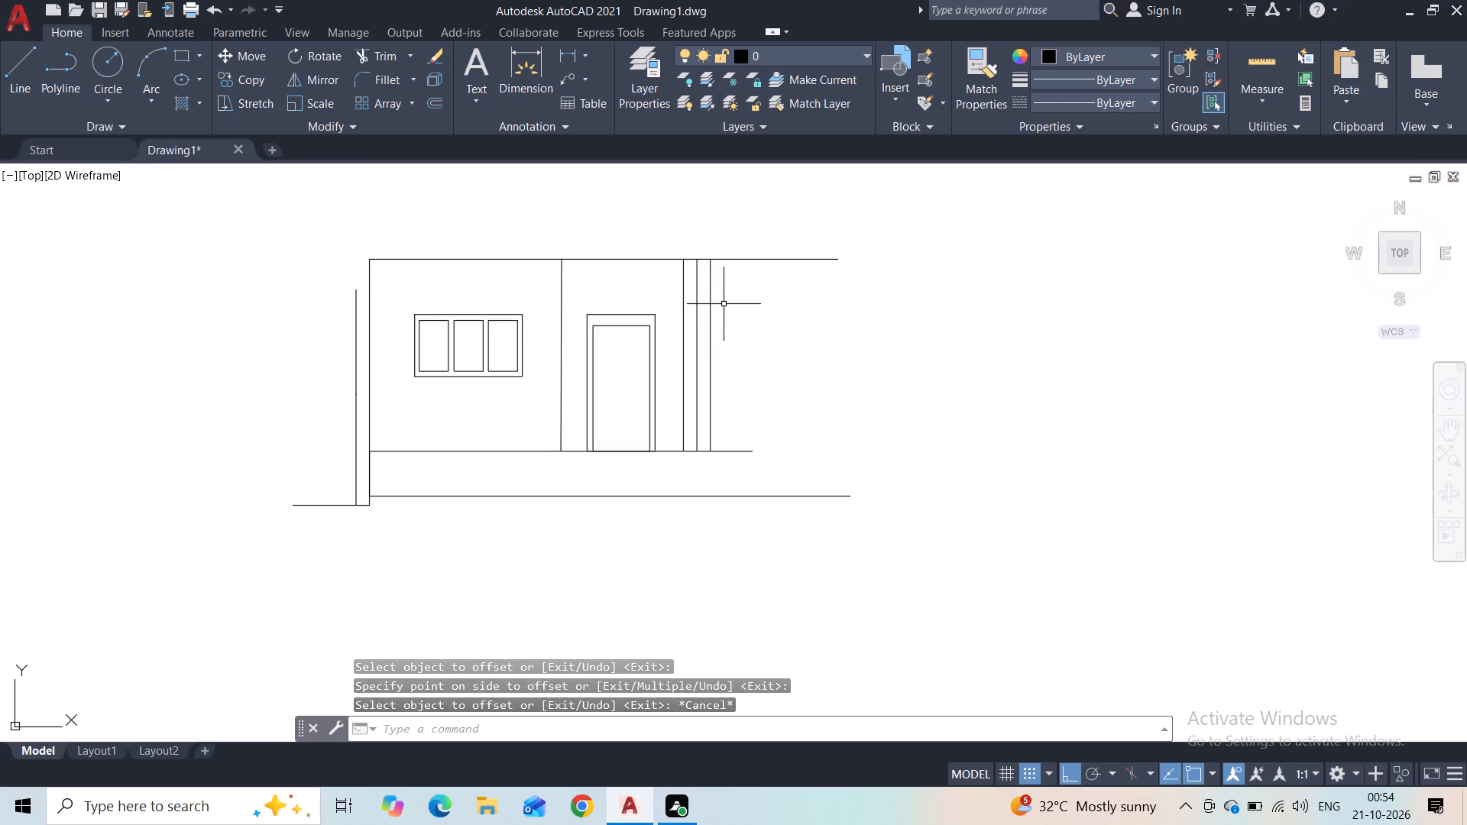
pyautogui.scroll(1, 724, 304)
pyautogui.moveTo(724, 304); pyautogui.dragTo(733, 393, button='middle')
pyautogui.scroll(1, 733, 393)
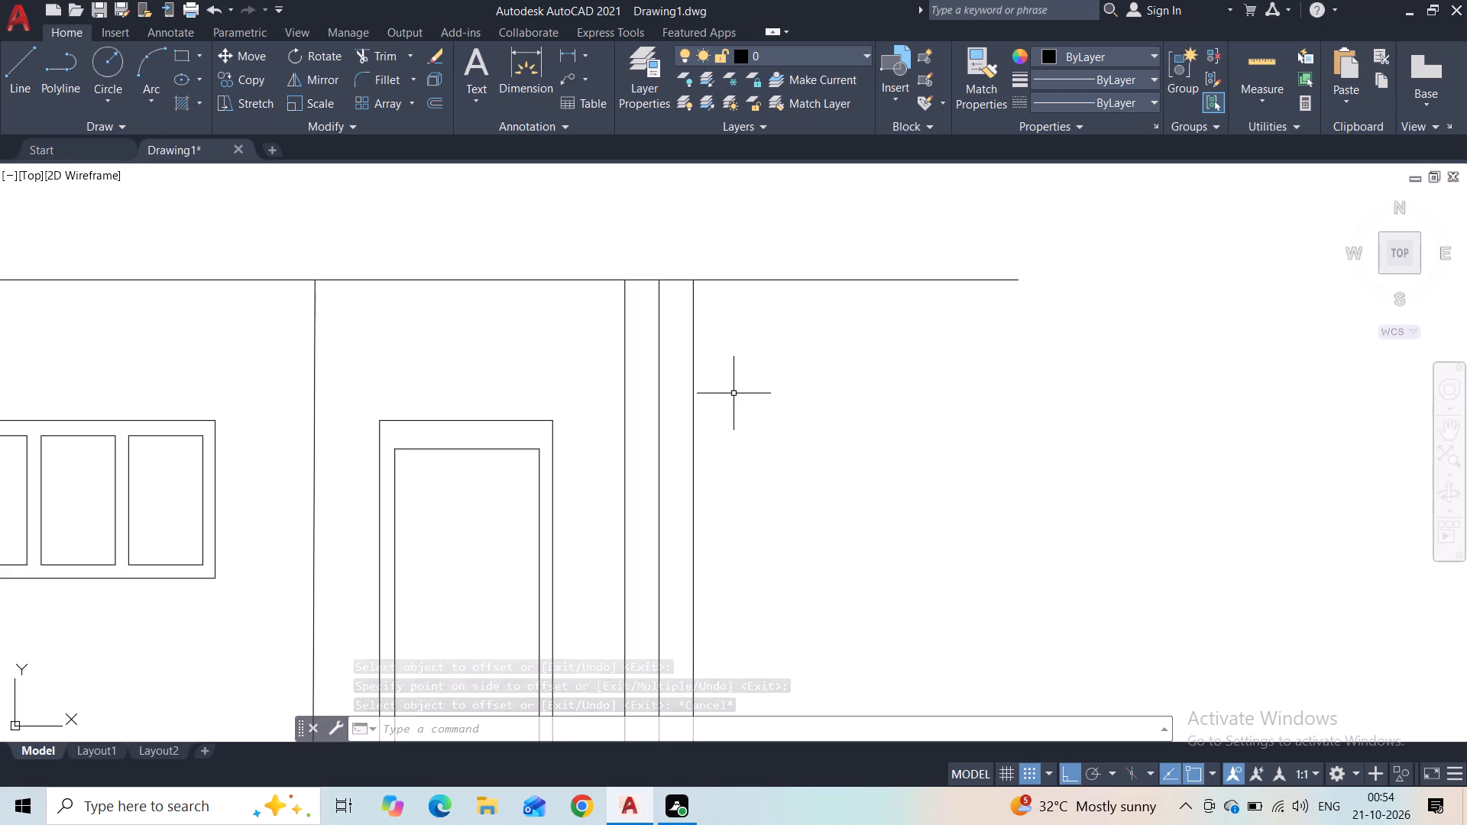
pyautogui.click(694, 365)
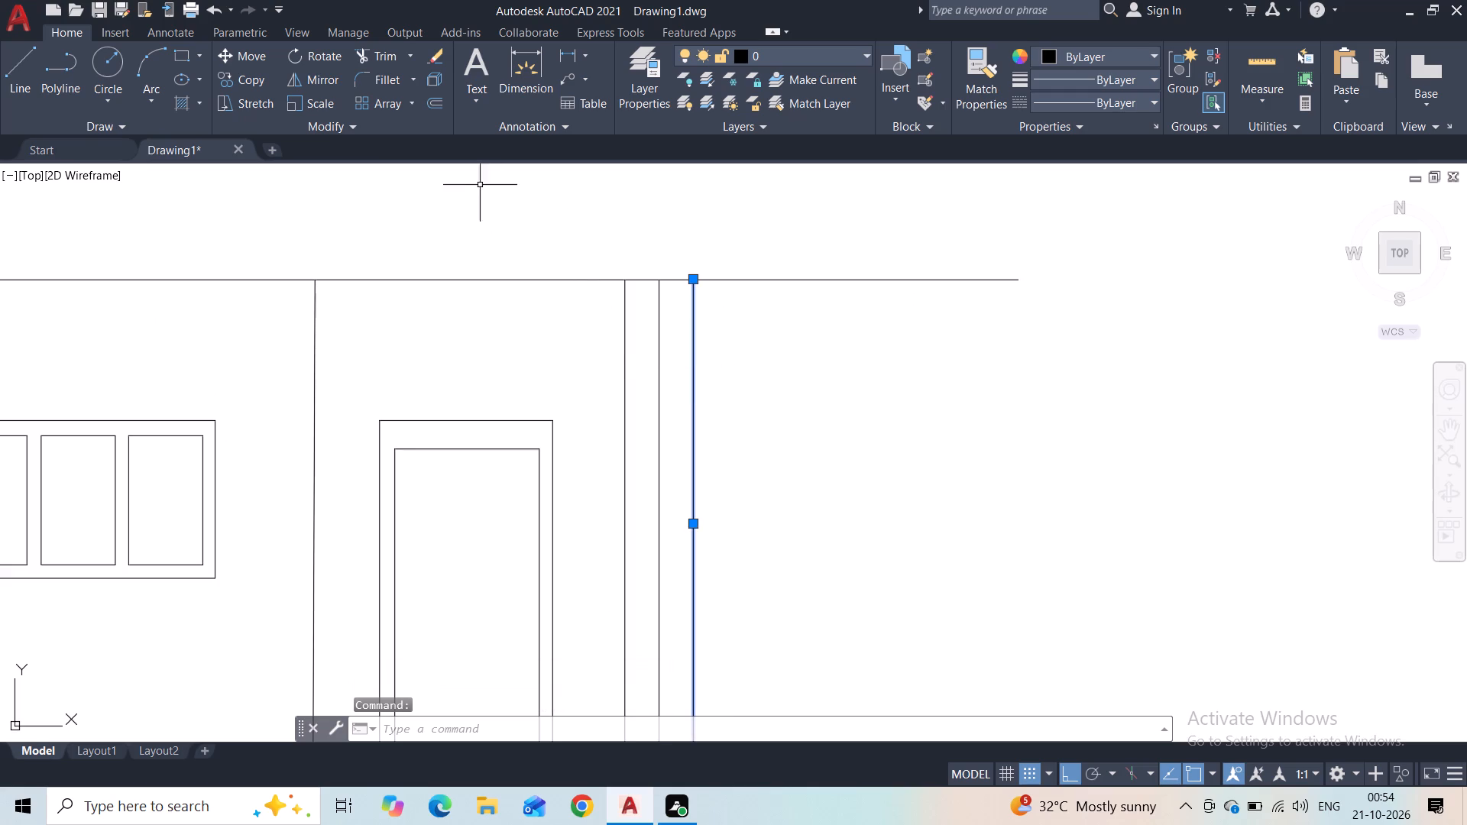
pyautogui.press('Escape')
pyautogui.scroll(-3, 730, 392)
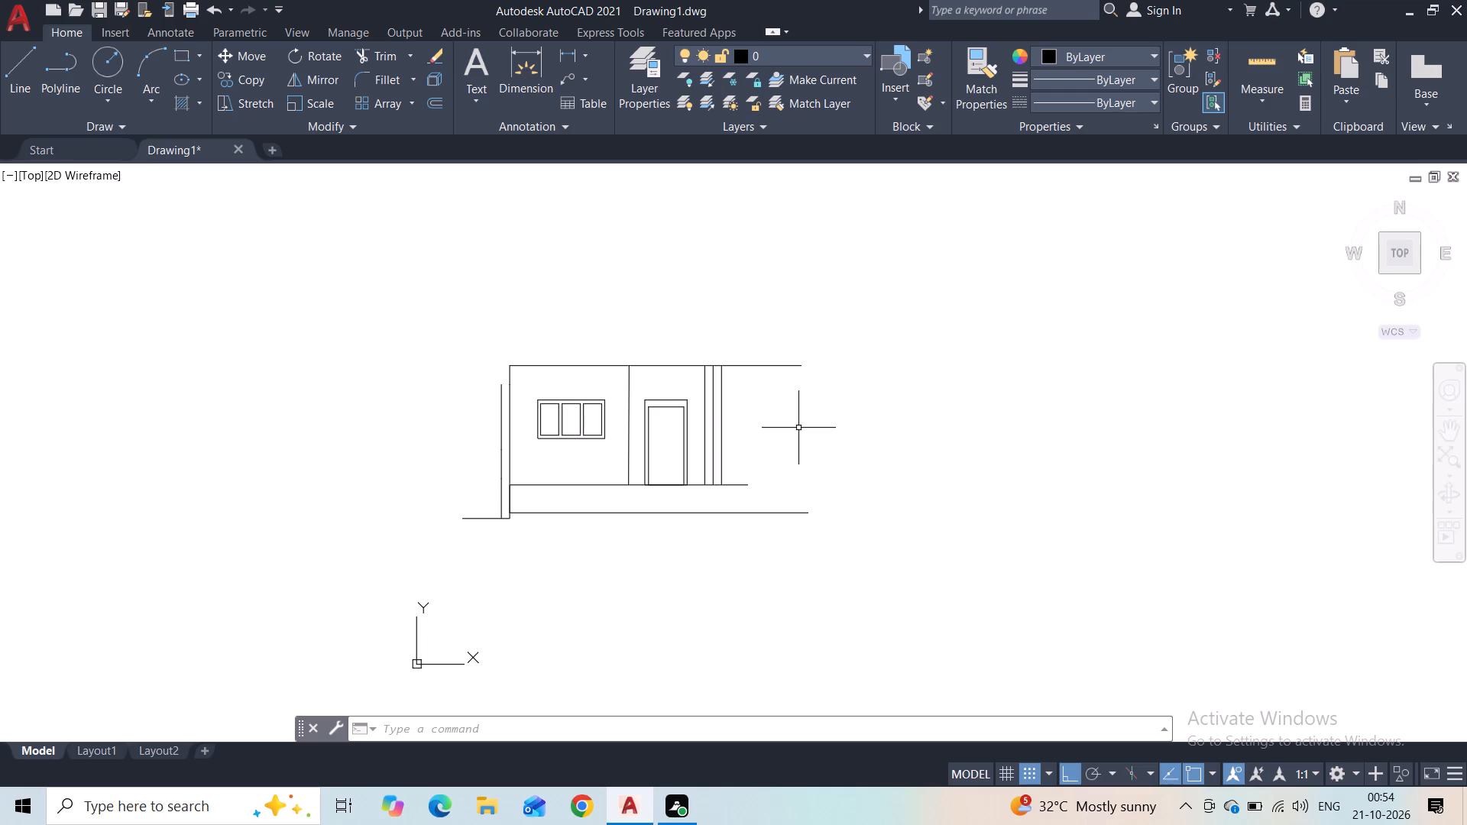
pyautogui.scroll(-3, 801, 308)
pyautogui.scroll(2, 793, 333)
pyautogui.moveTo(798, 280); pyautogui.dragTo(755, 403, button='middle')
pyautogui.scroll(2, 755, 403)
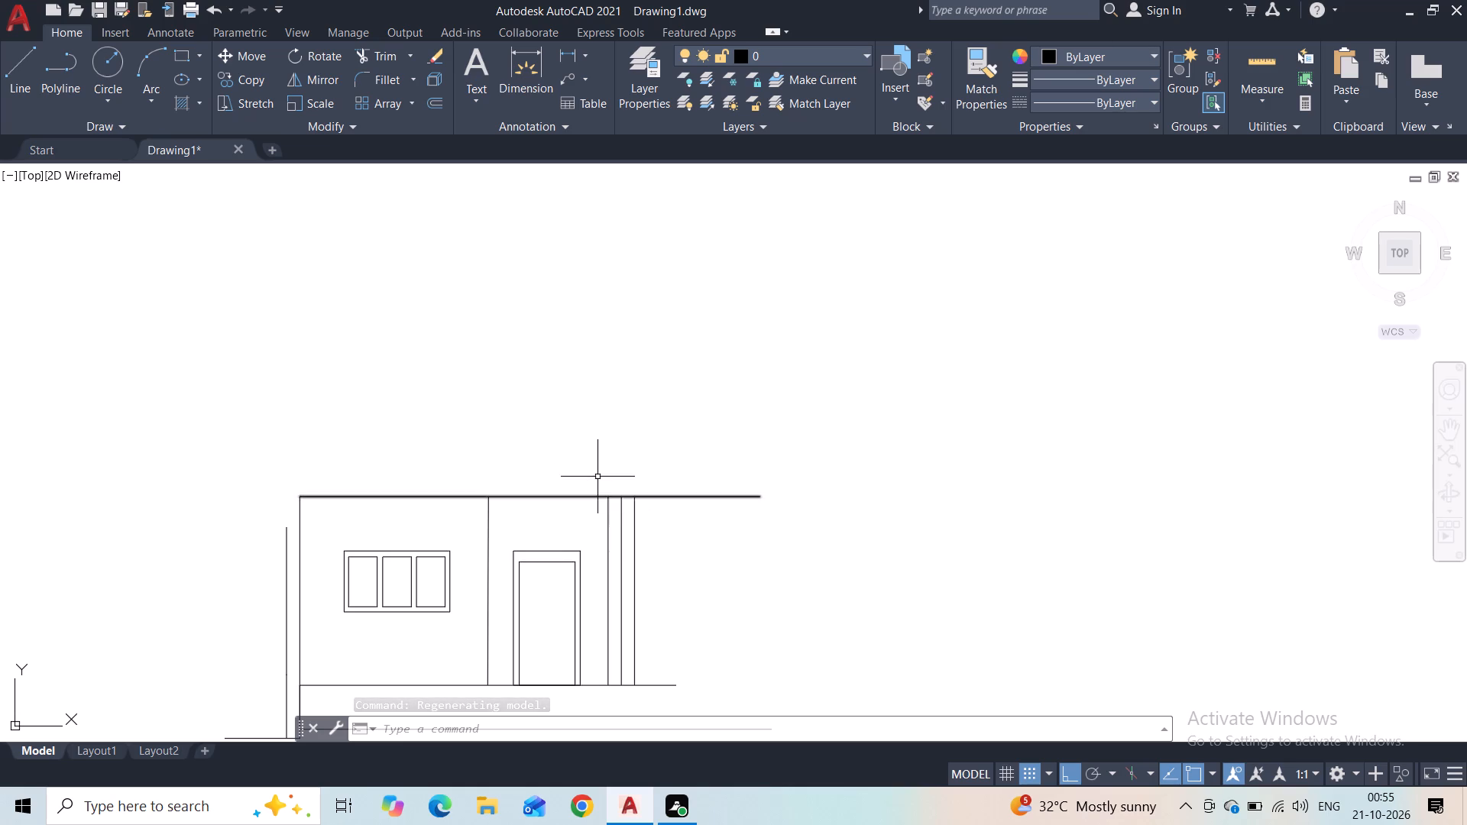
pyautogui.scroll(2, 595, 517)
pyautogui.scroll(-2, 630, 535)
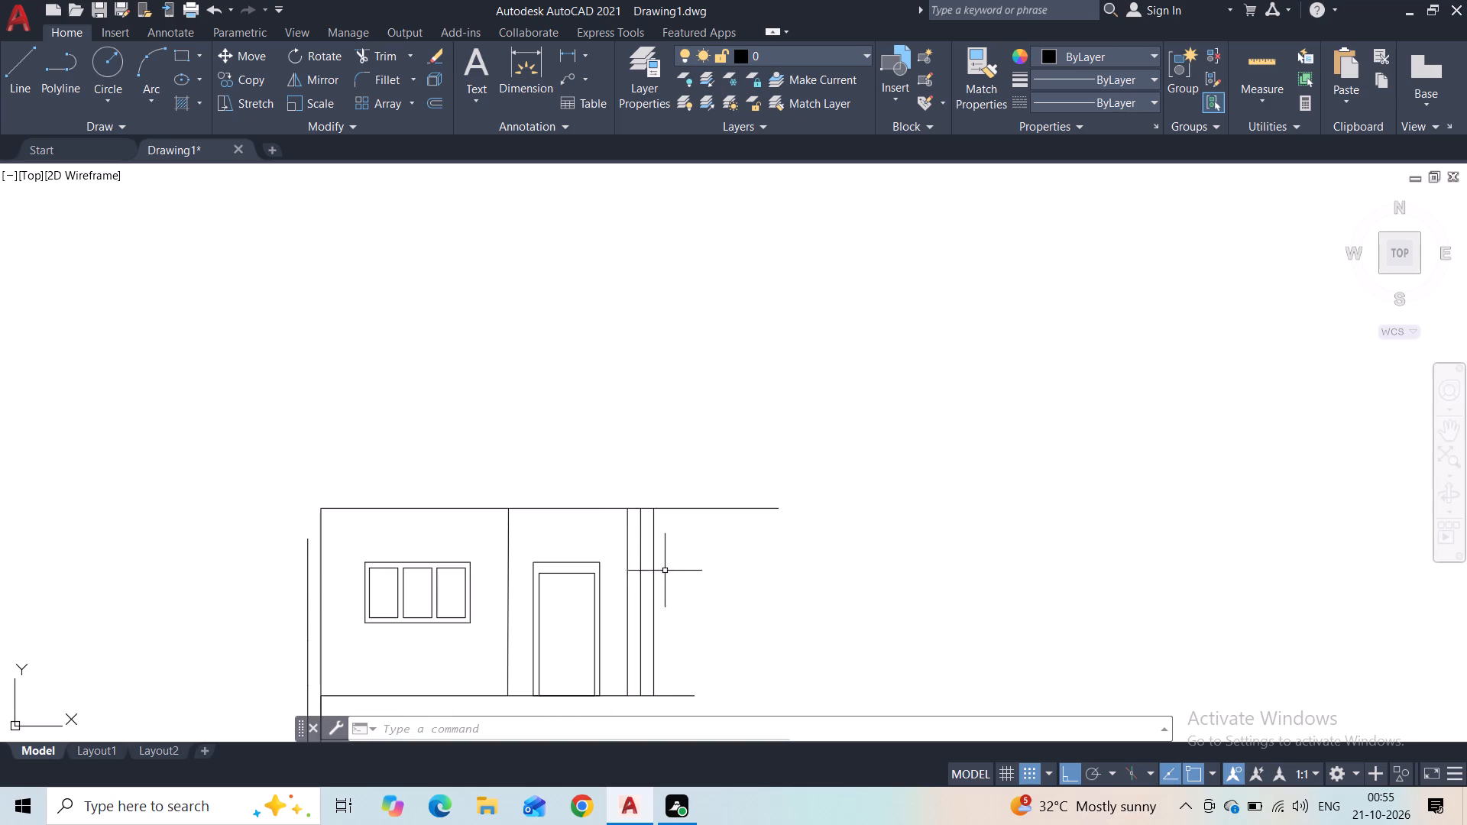
# Trim the part of the middle horizontal line that extends right of the last vertical line.
pyautogui.moveTo(667, 574); pyautogui.dragTo(638, 482, button='middle')
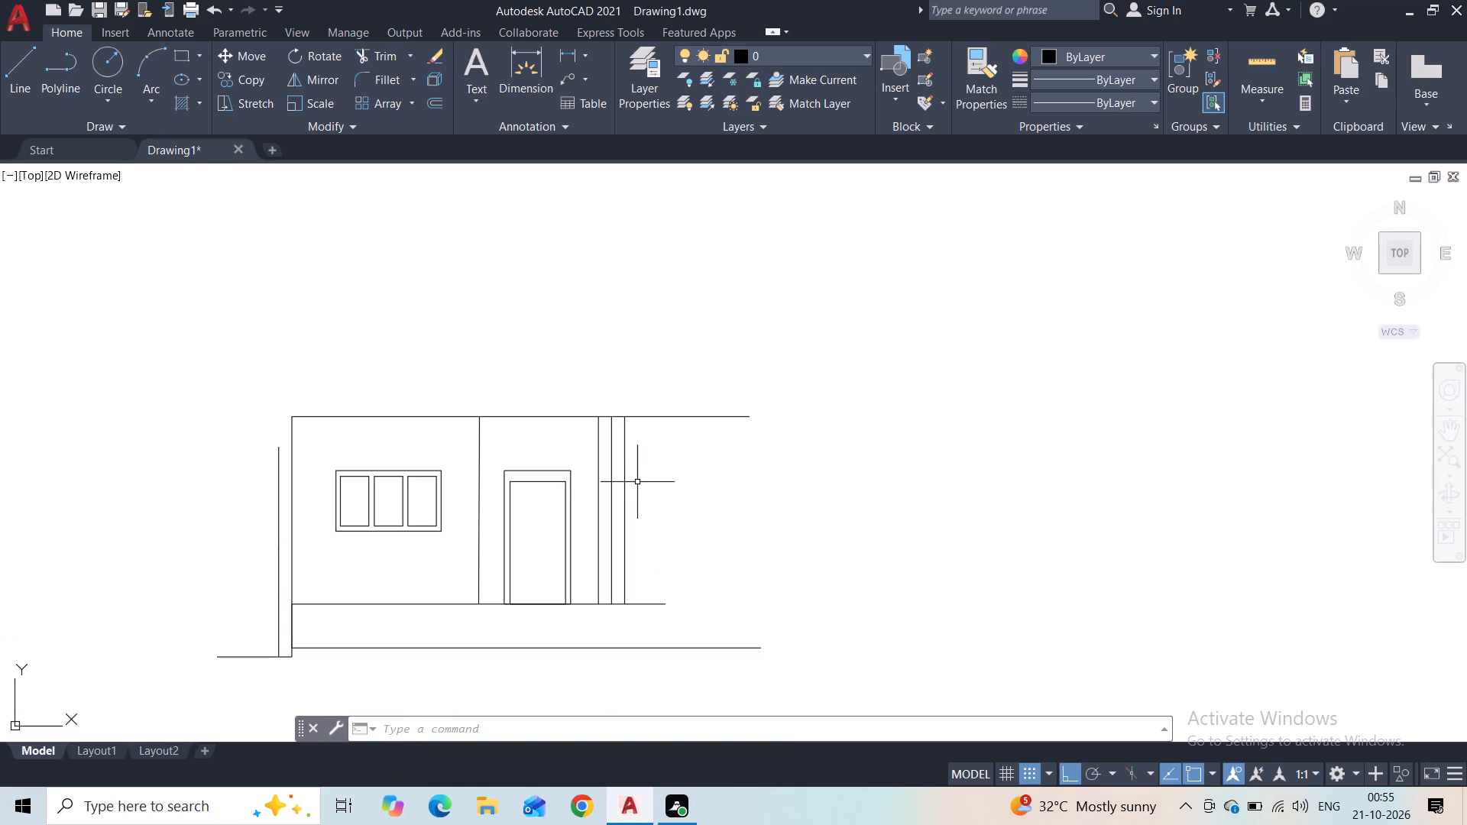
pyautogui.click(369, 51)
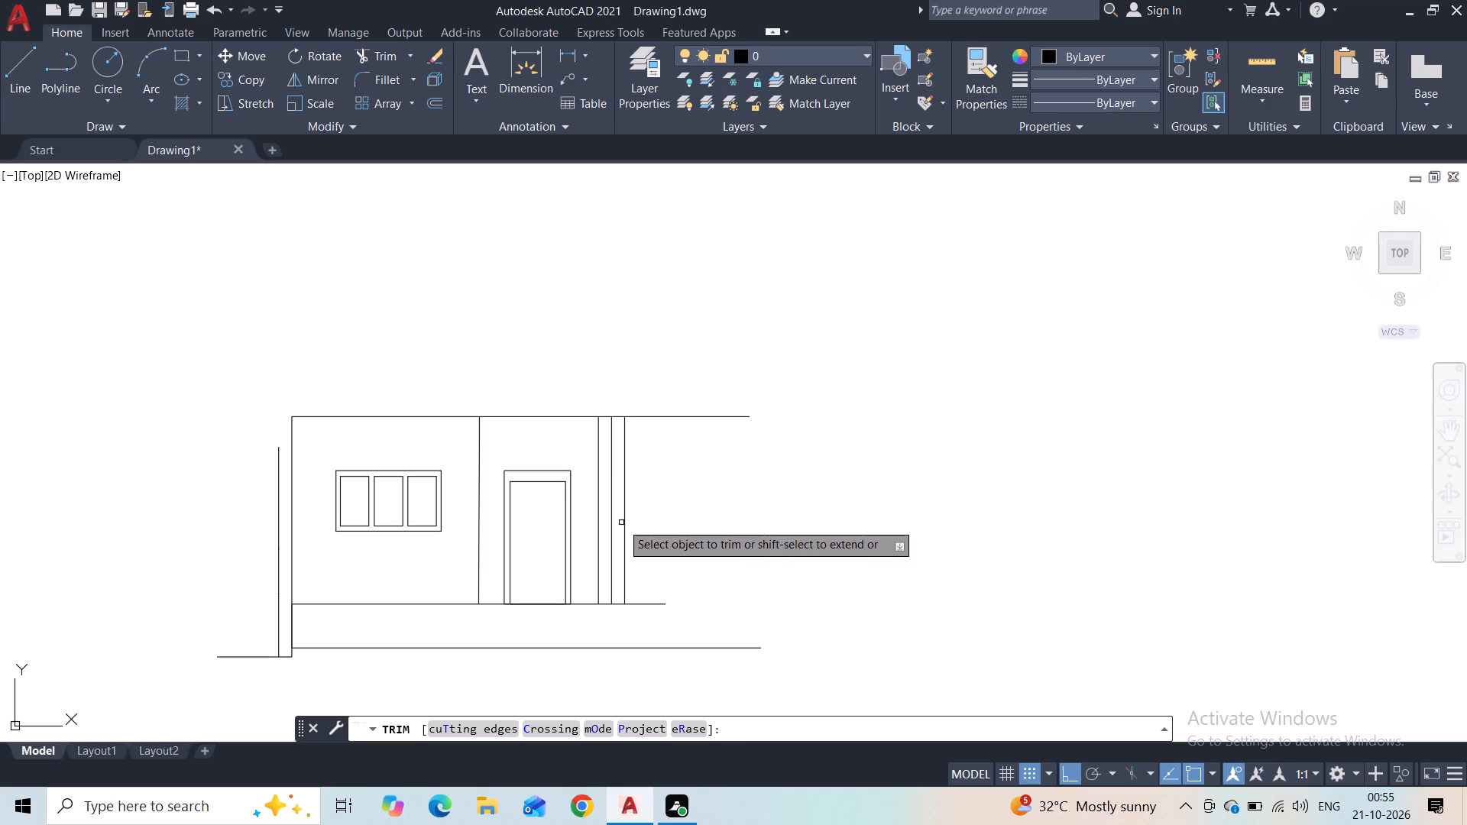
pyautogui.scroll(1, 634, 595)
pyautogui.moveTo(648, 603); pyautogui.dragTo(652, 623)
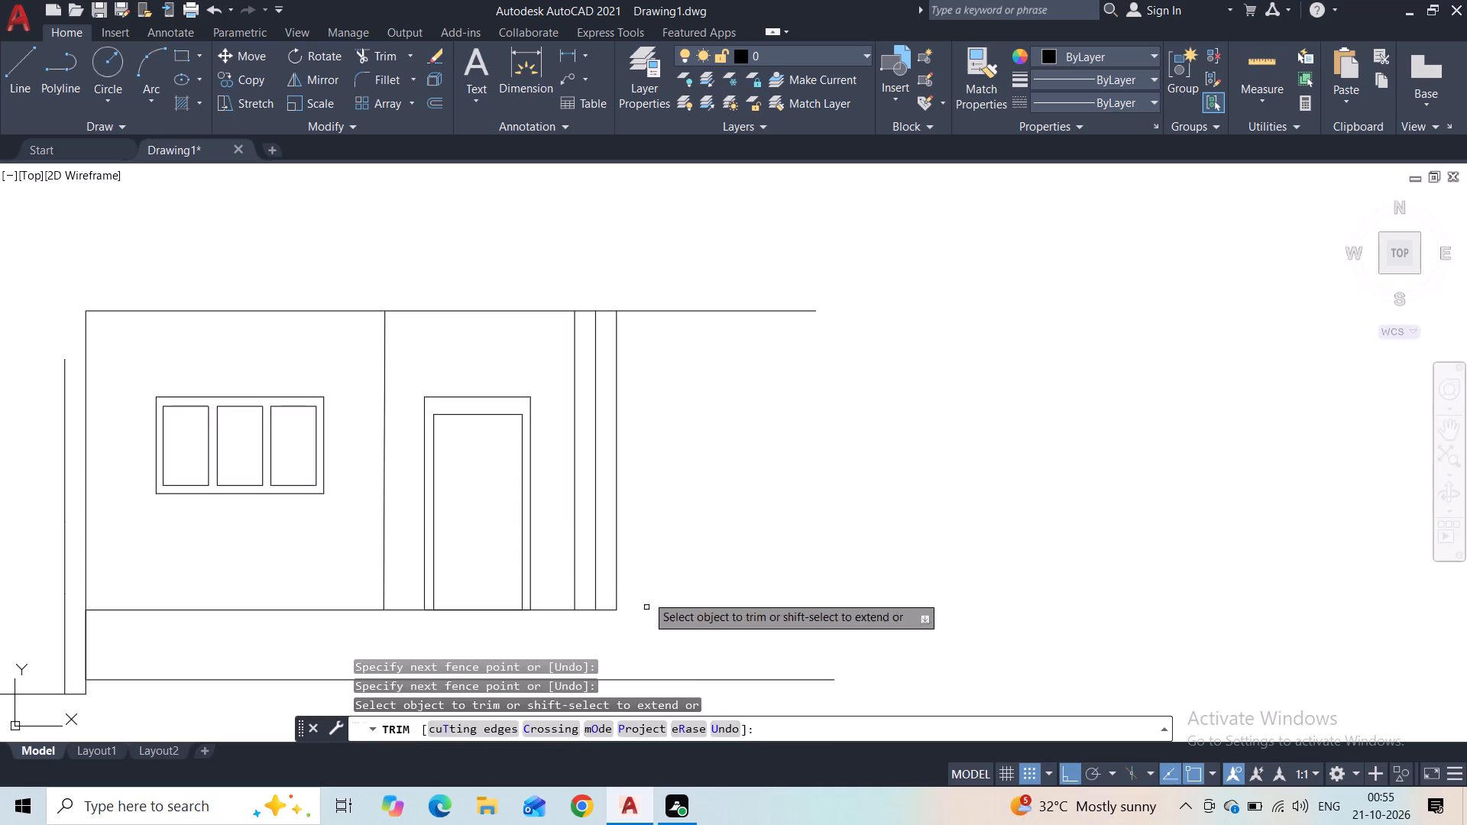
pyautogui.press('Escape')
# Draw two descending stair steps rightward from the middle line's right end, each with a 6" riser and a 10" tread.
pyautogui.click(24, 84)
pyautogui.moveTo(306, 328); pyautogui.dragTo(290, 239, button='middle')
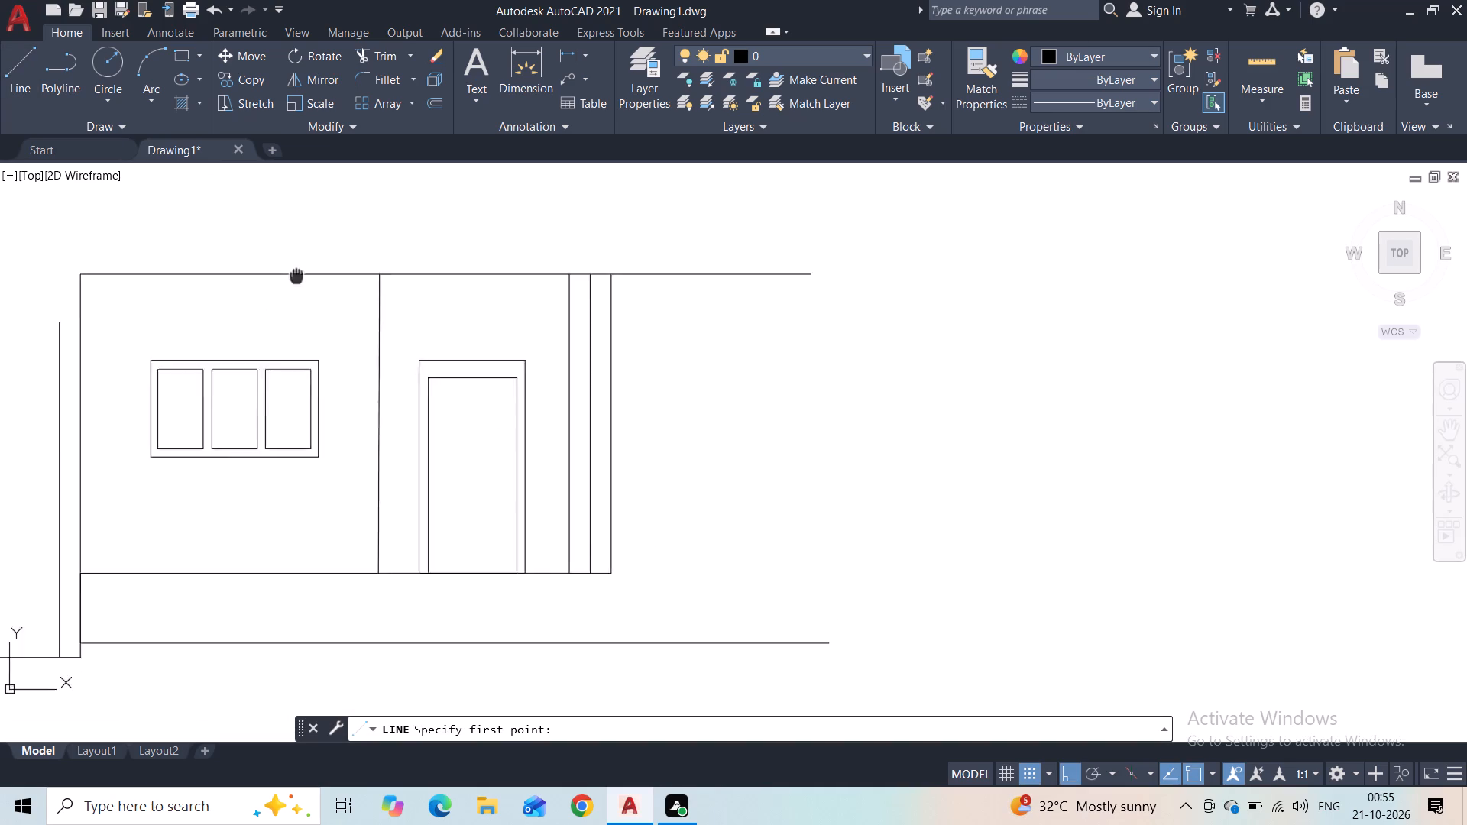
pyautogui.moveTo(290, 239); pyautogui.dragTo(290, 202, button='middle')
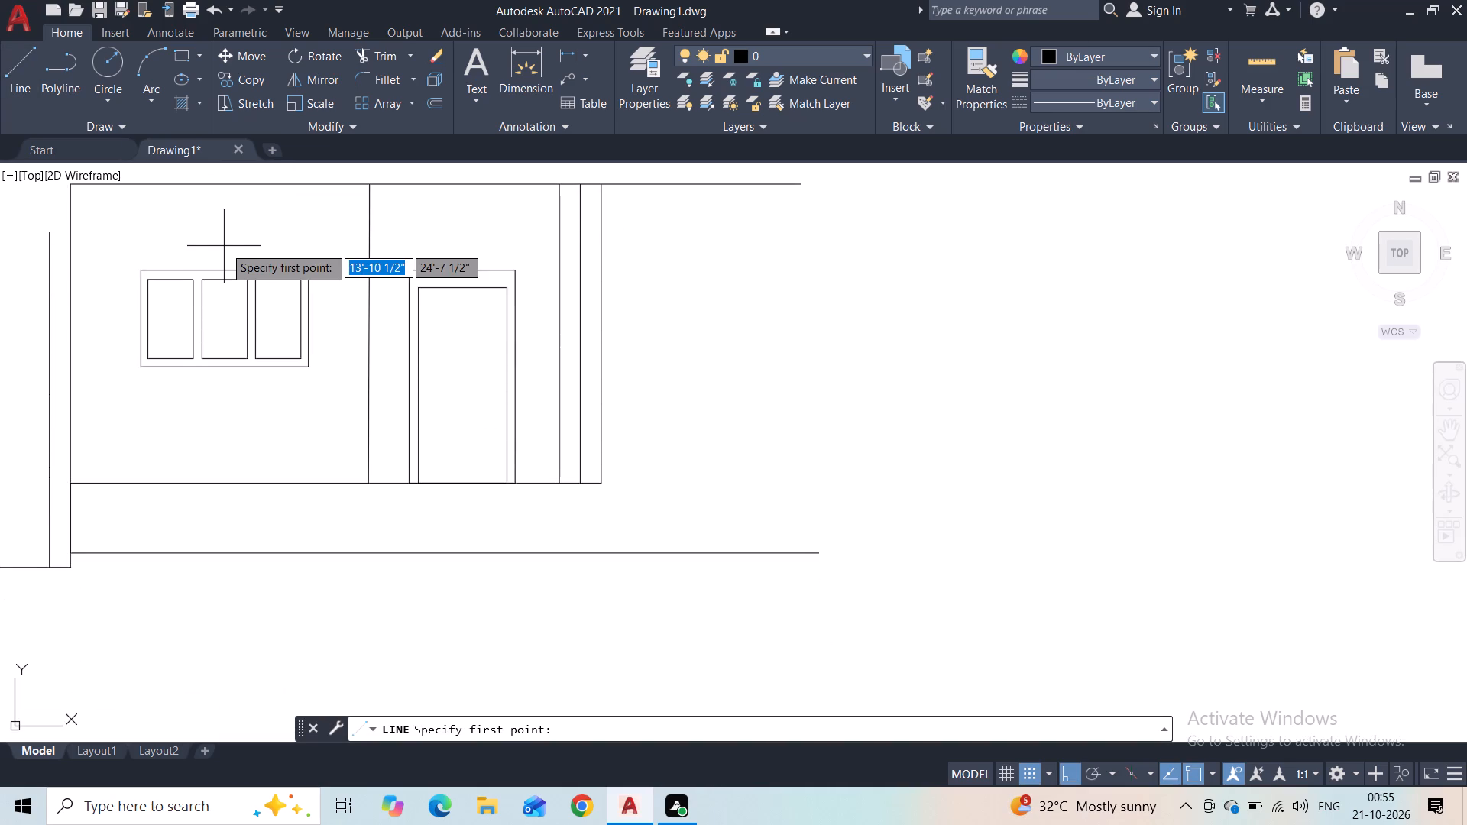
pyautogui.scroll(-1, 581, 545)
pyautogui.moveTo(641, 589); pyautogui.dragTo(587, 537, button='middle')
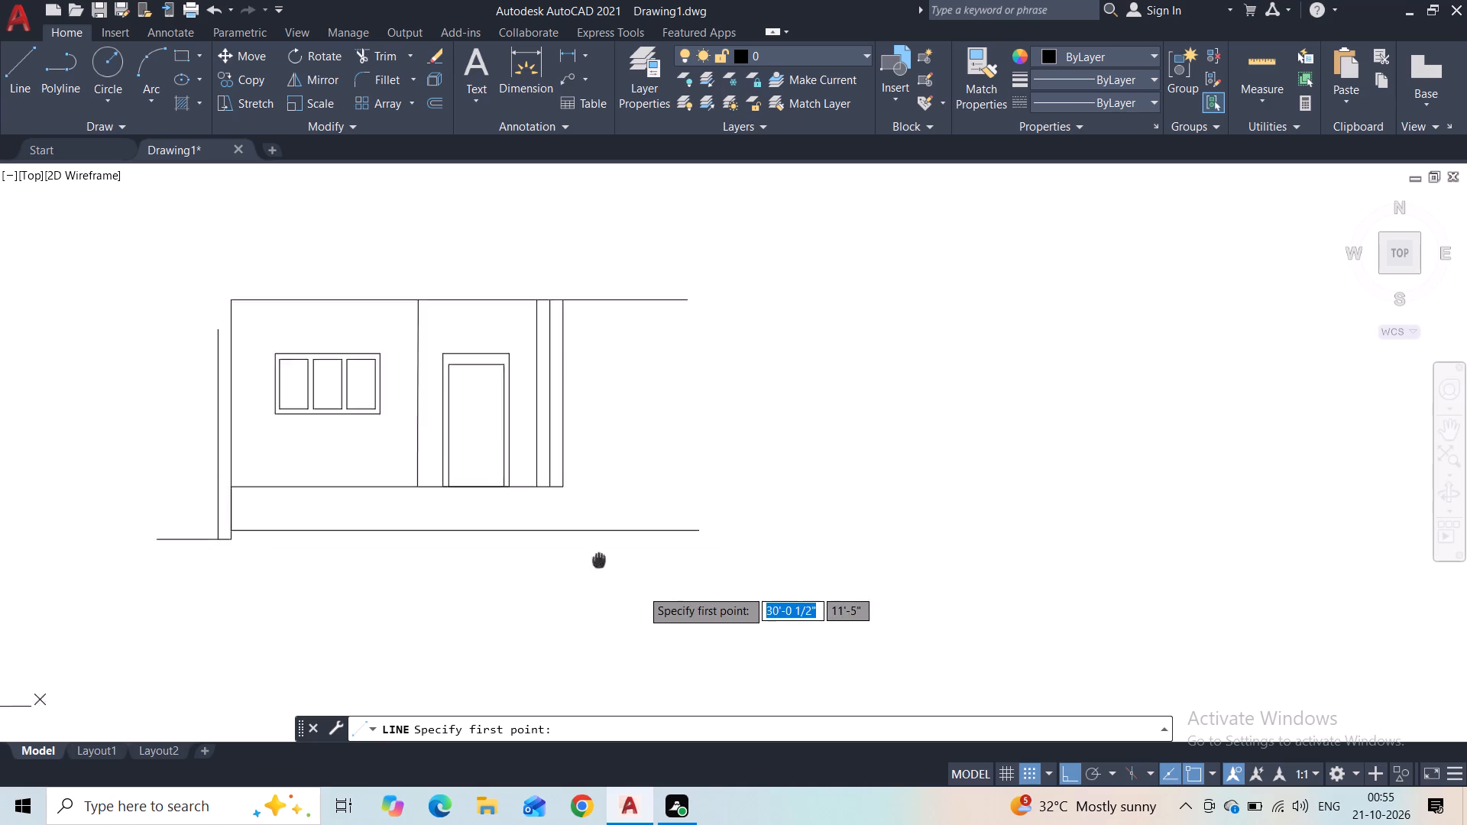
pyautogui.moveTo(587, 537); pyautogui.dragTo(587, 536, button='middle')
pyautogui.scroll(2, 572, 478)
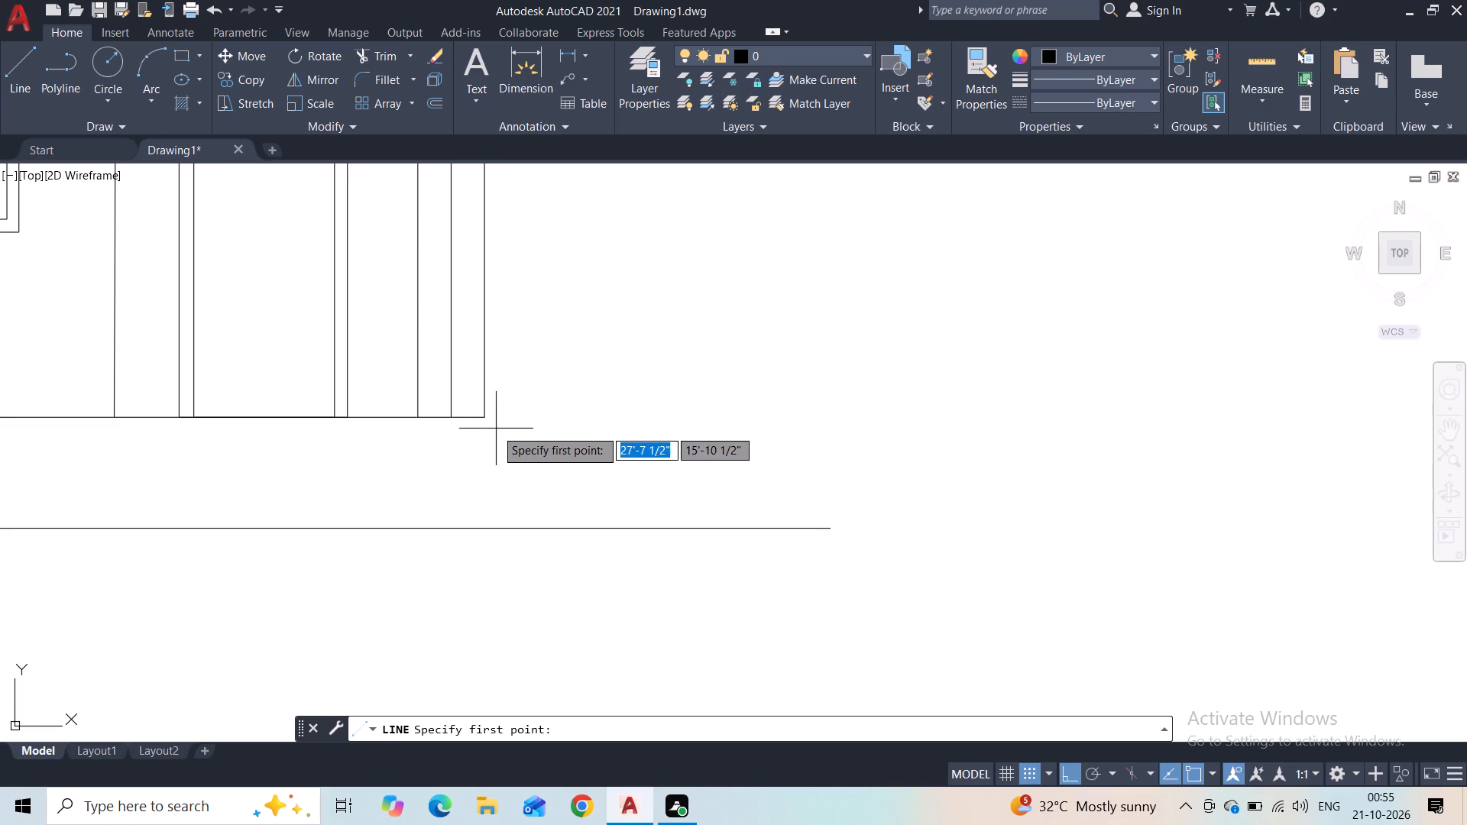
pyautogui.click(487, 419)
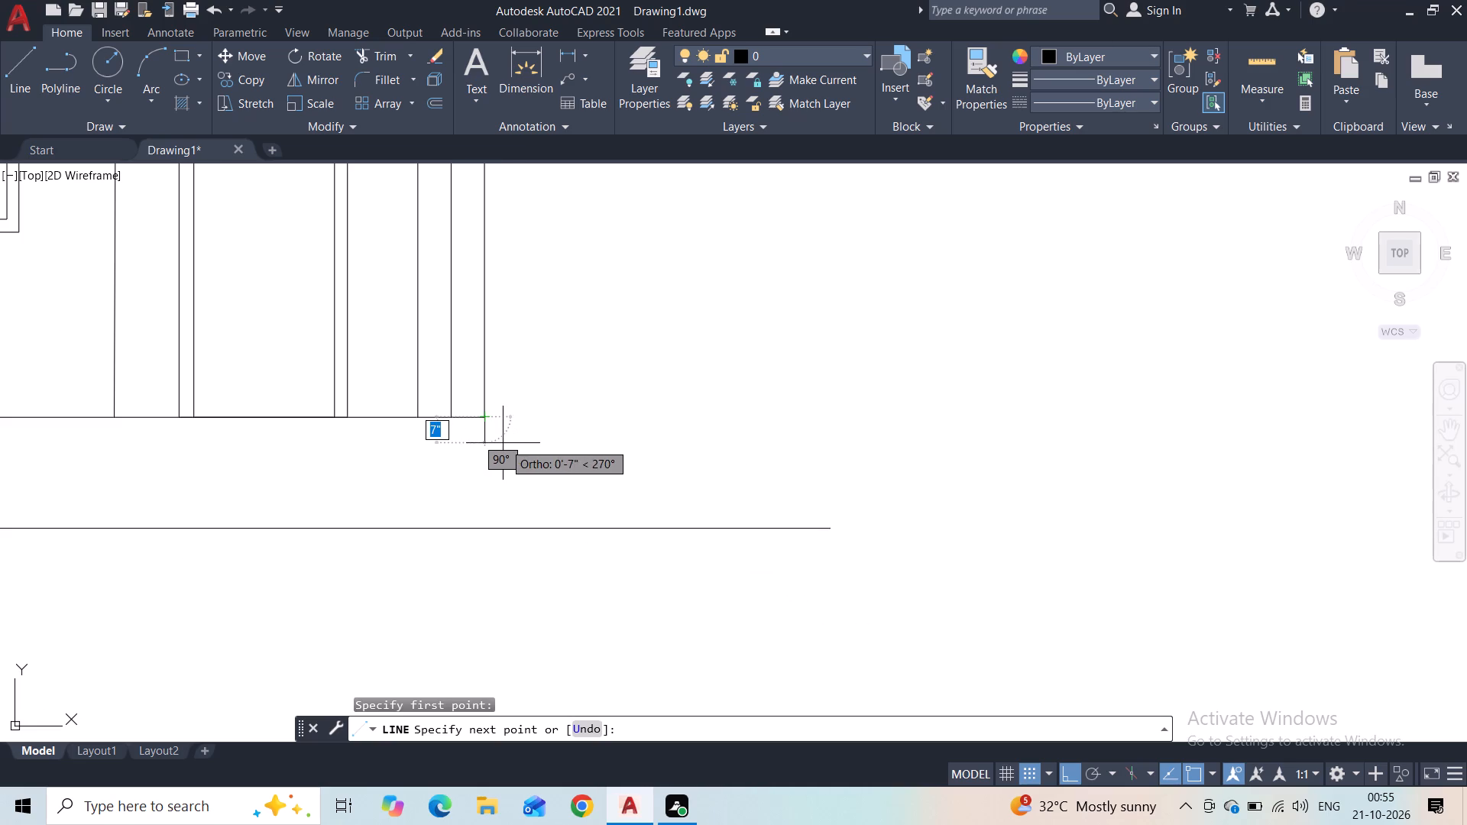
pyautogui.write('6"')
pyautogui.press('Return')
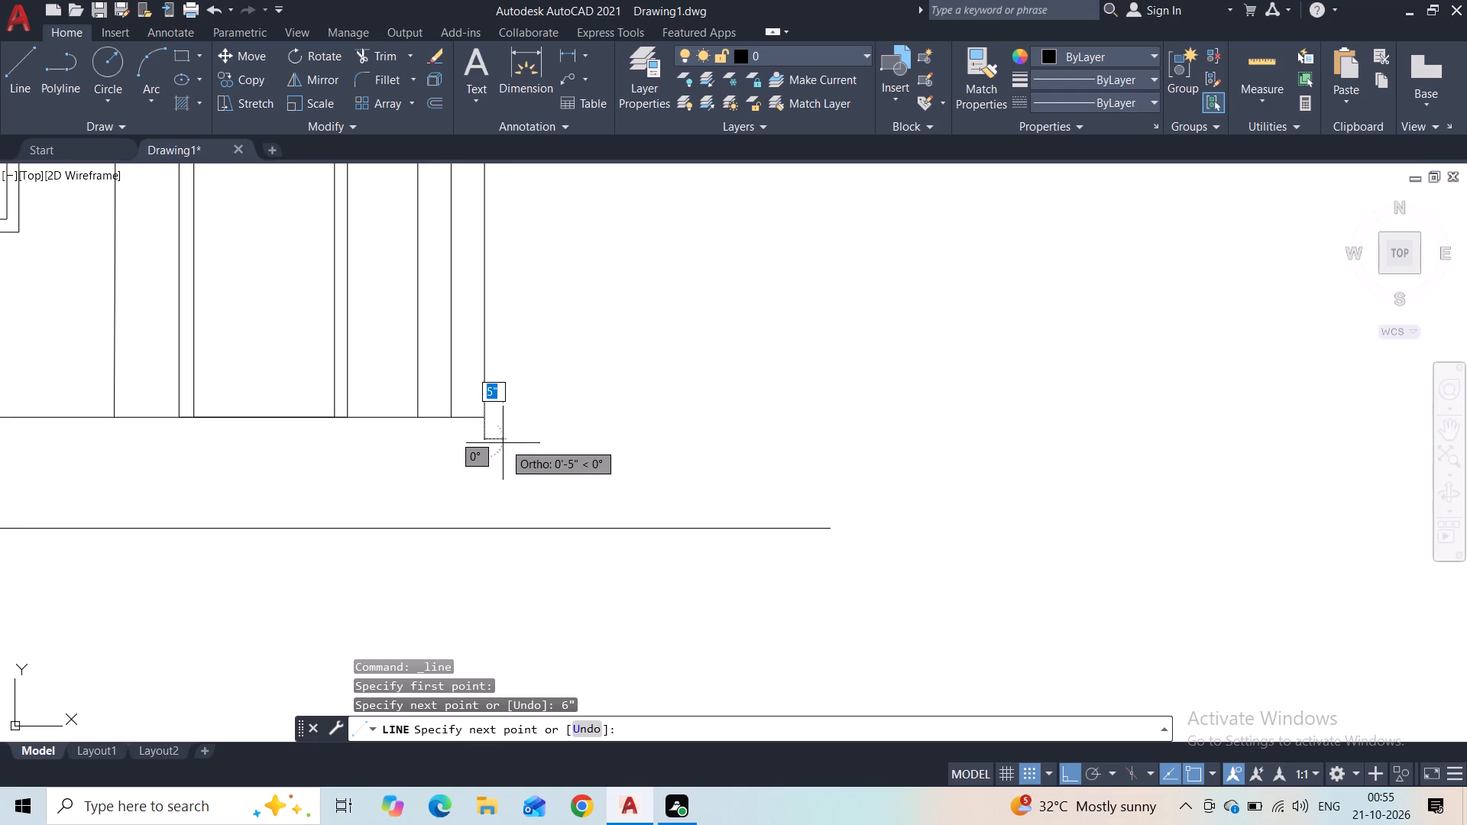
pyautogui.write('10')
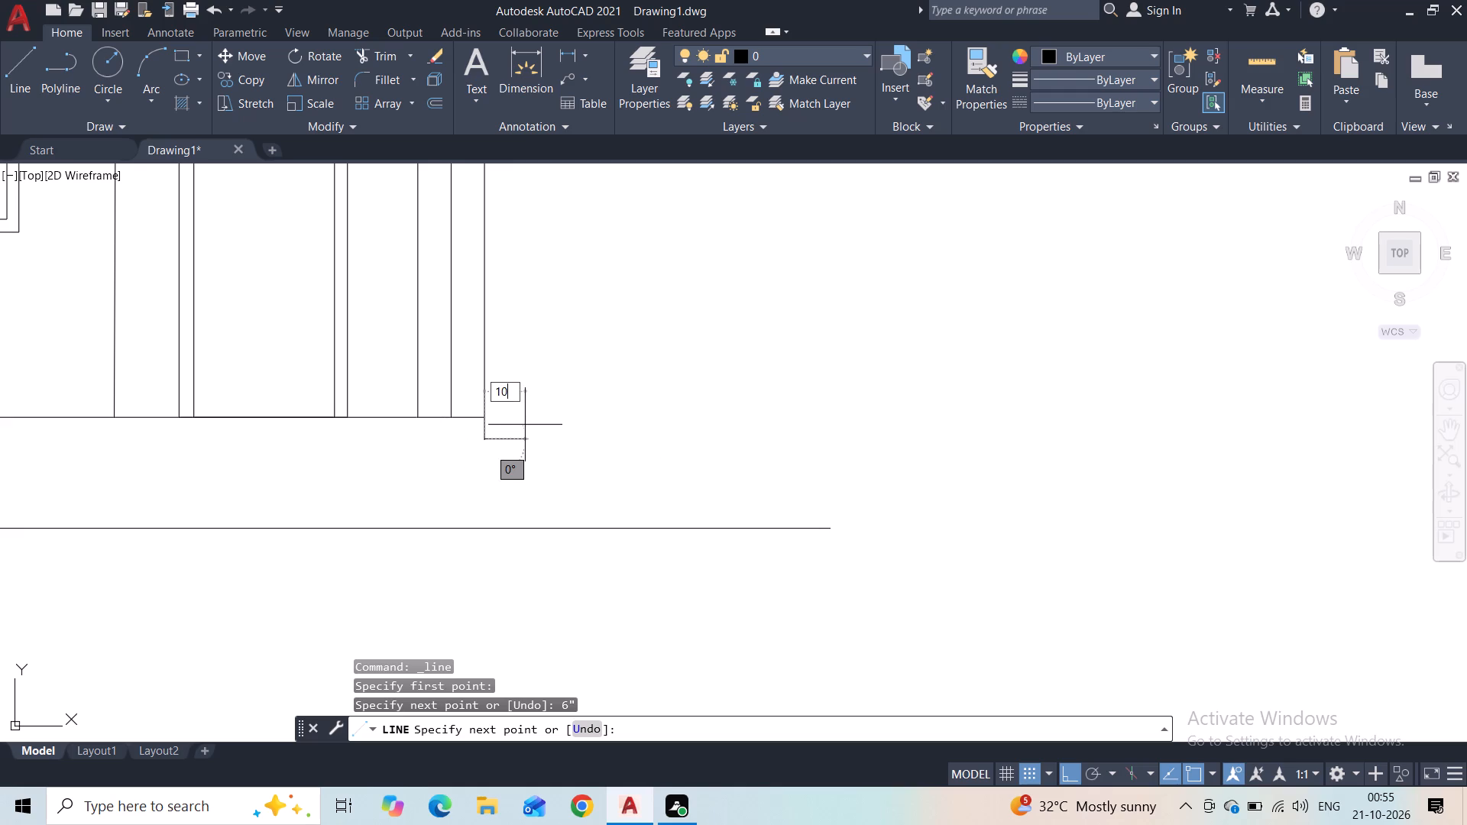
pyautogui.hotkey('shift', '"')
pyautogui.press('Return')
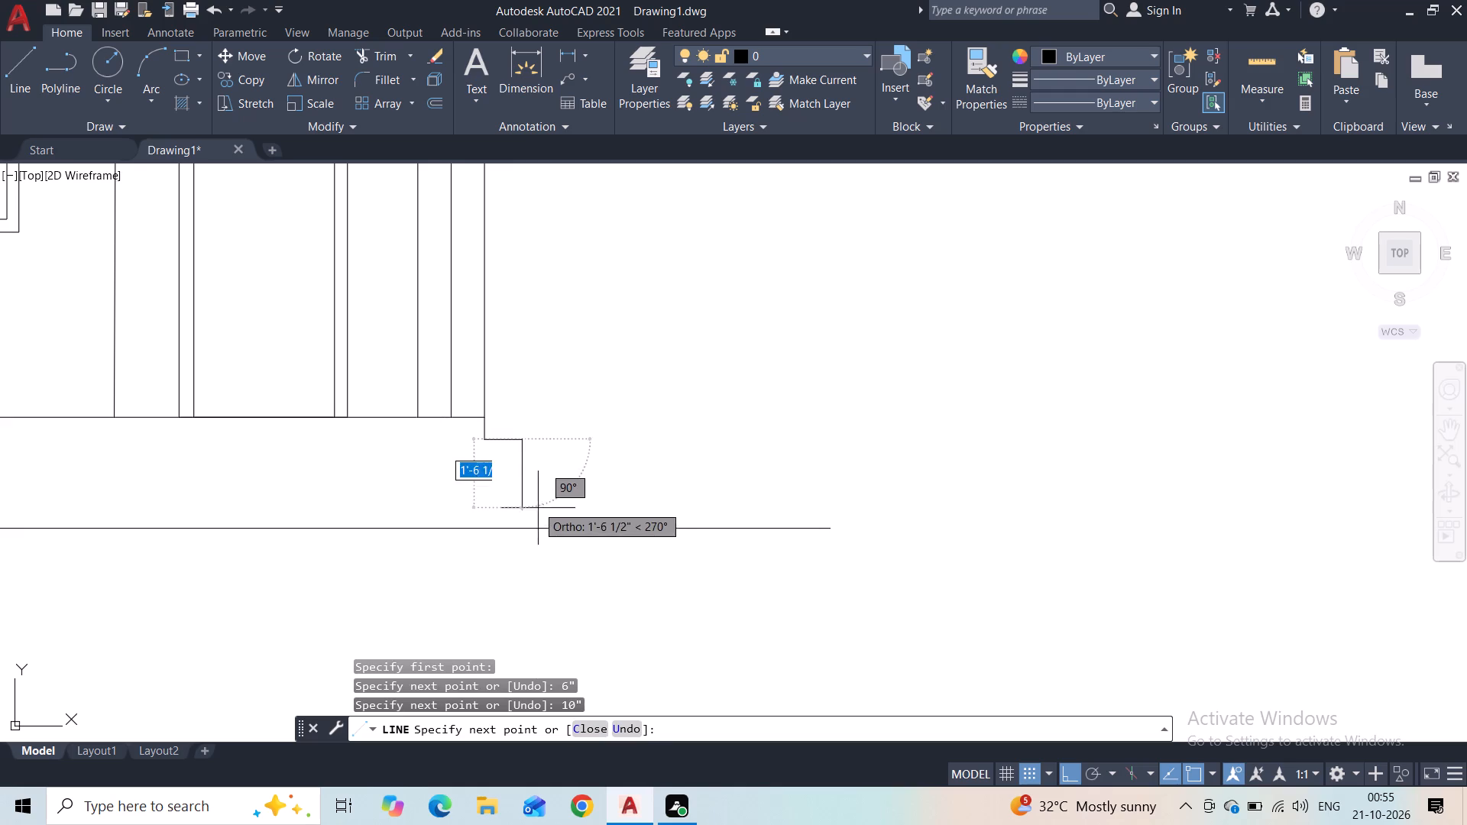
pyautogui.press('6')
pyautogui.hotkey('shift', '"')
pyautogui.press('Return')
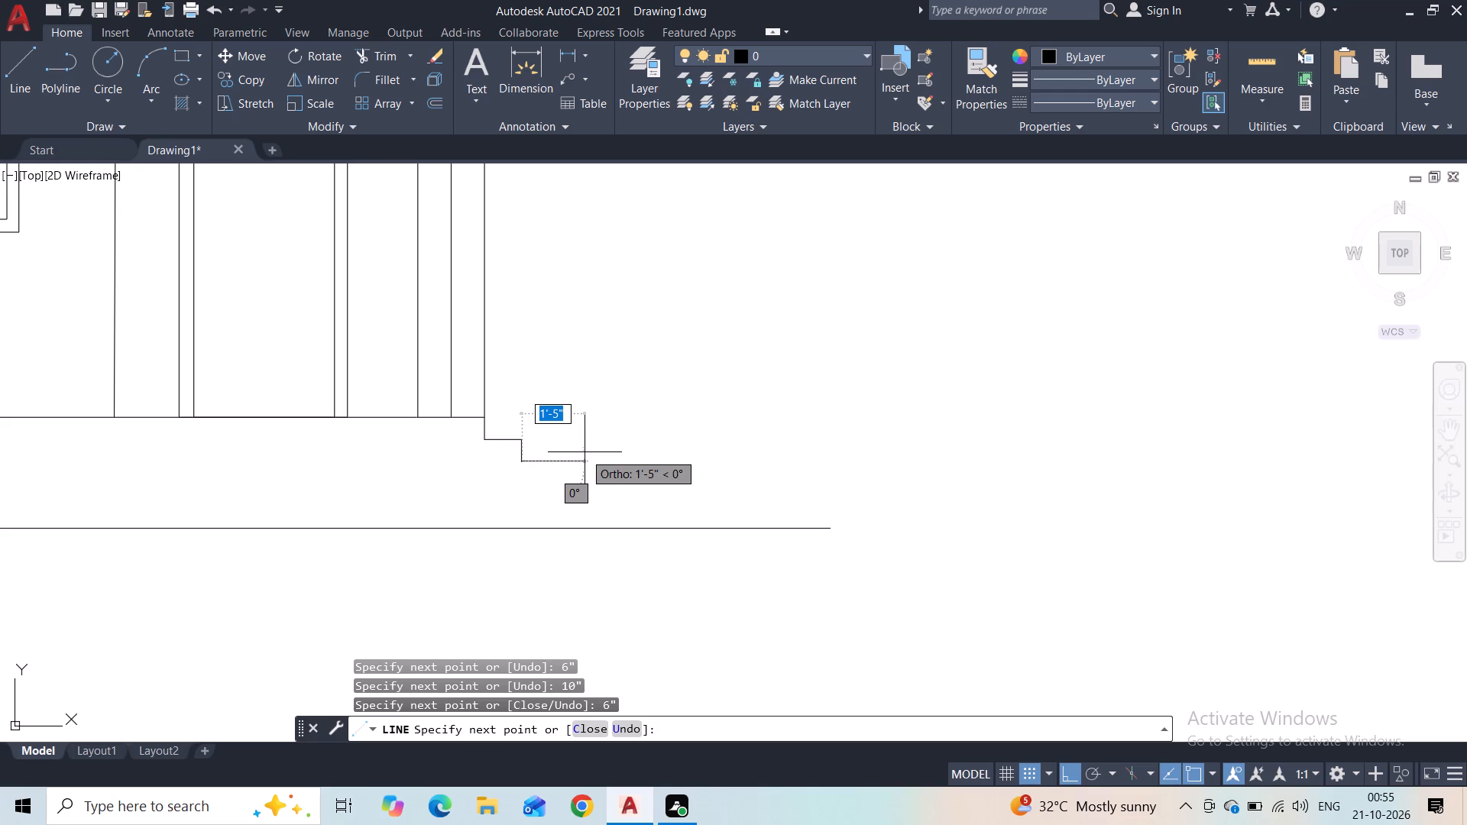
pyautogui.write('10"')
pyautogui.press('Return')
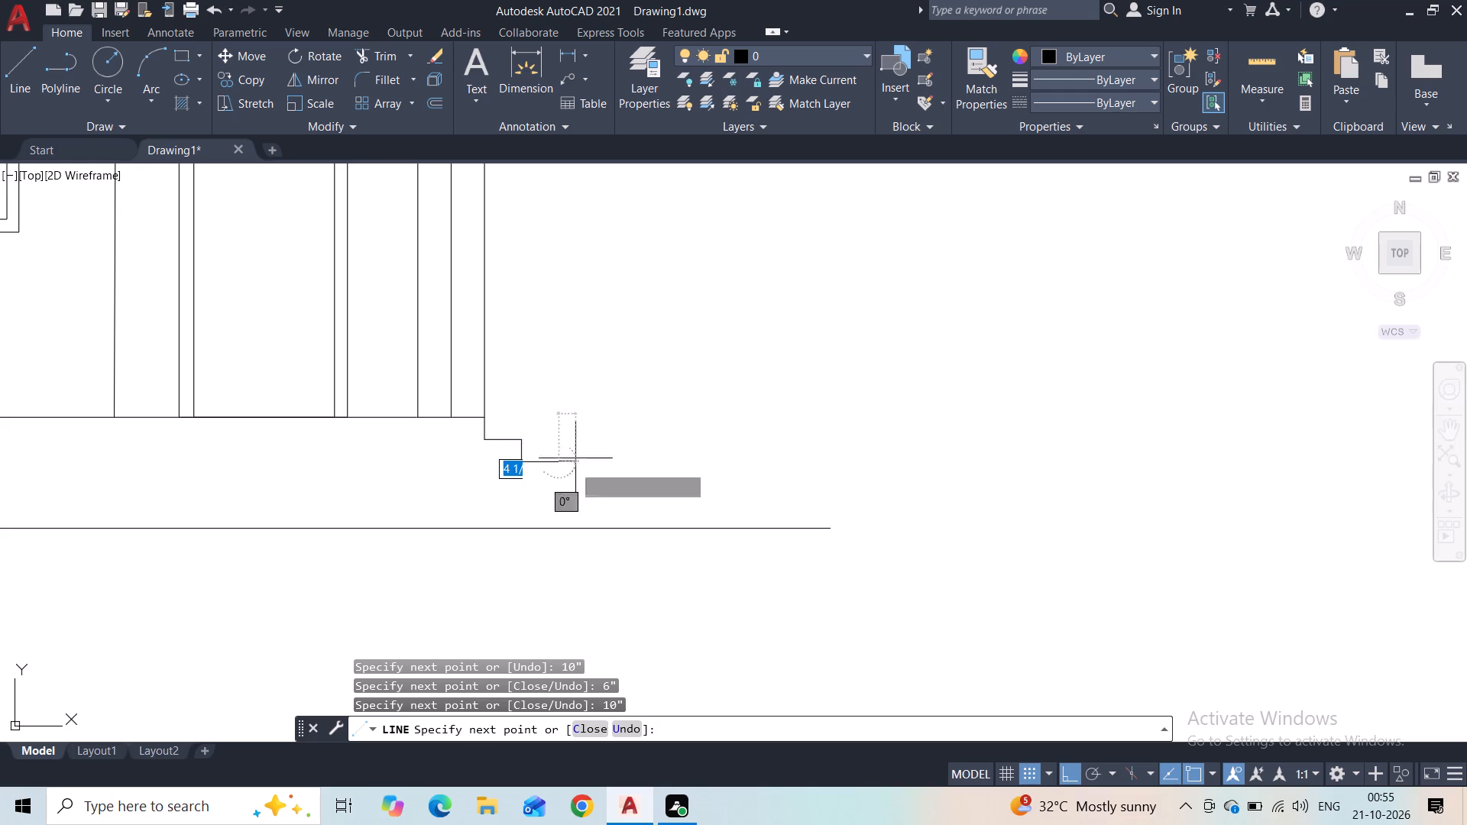
# Continue the stair with two more 6" by 10" steps and a last riser down to the lower horizontal line.
pyautogui.write('6"')
pyautogui.press('Return')
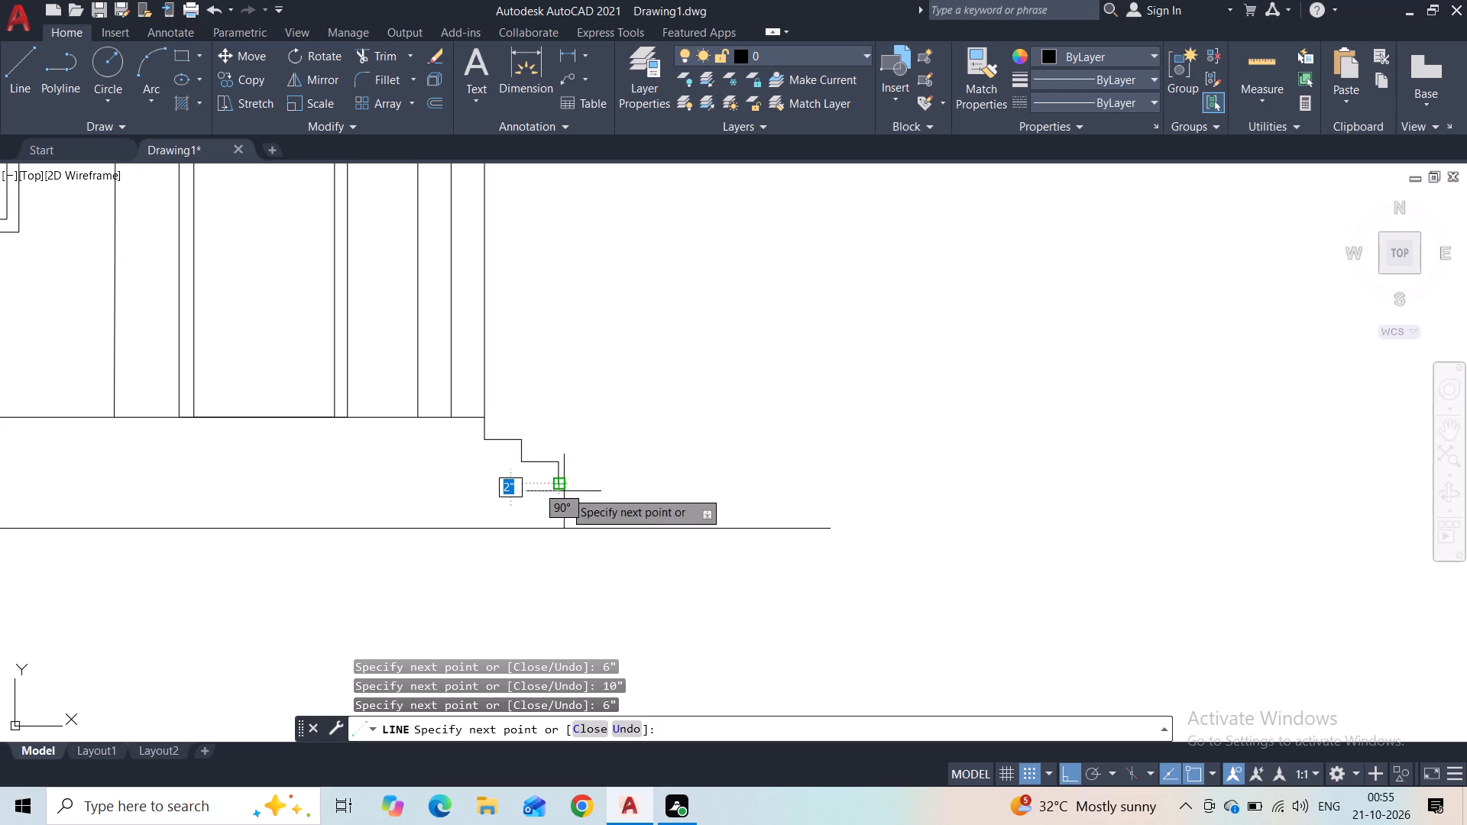
pyautogui.write('10"')
pyautogui.press('Return')
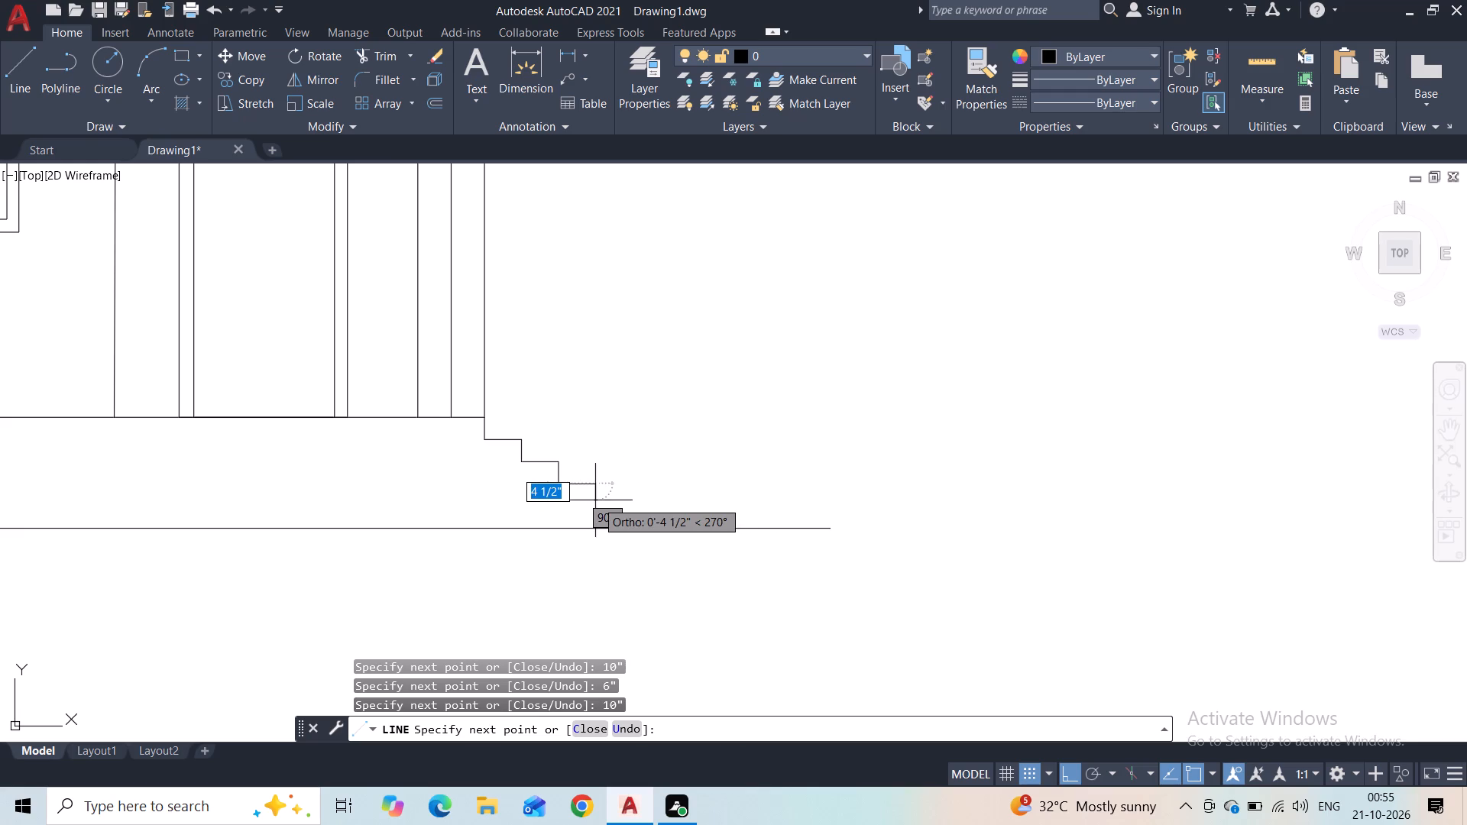
pyautogui.write('6"')
pyautogui.press('Return')
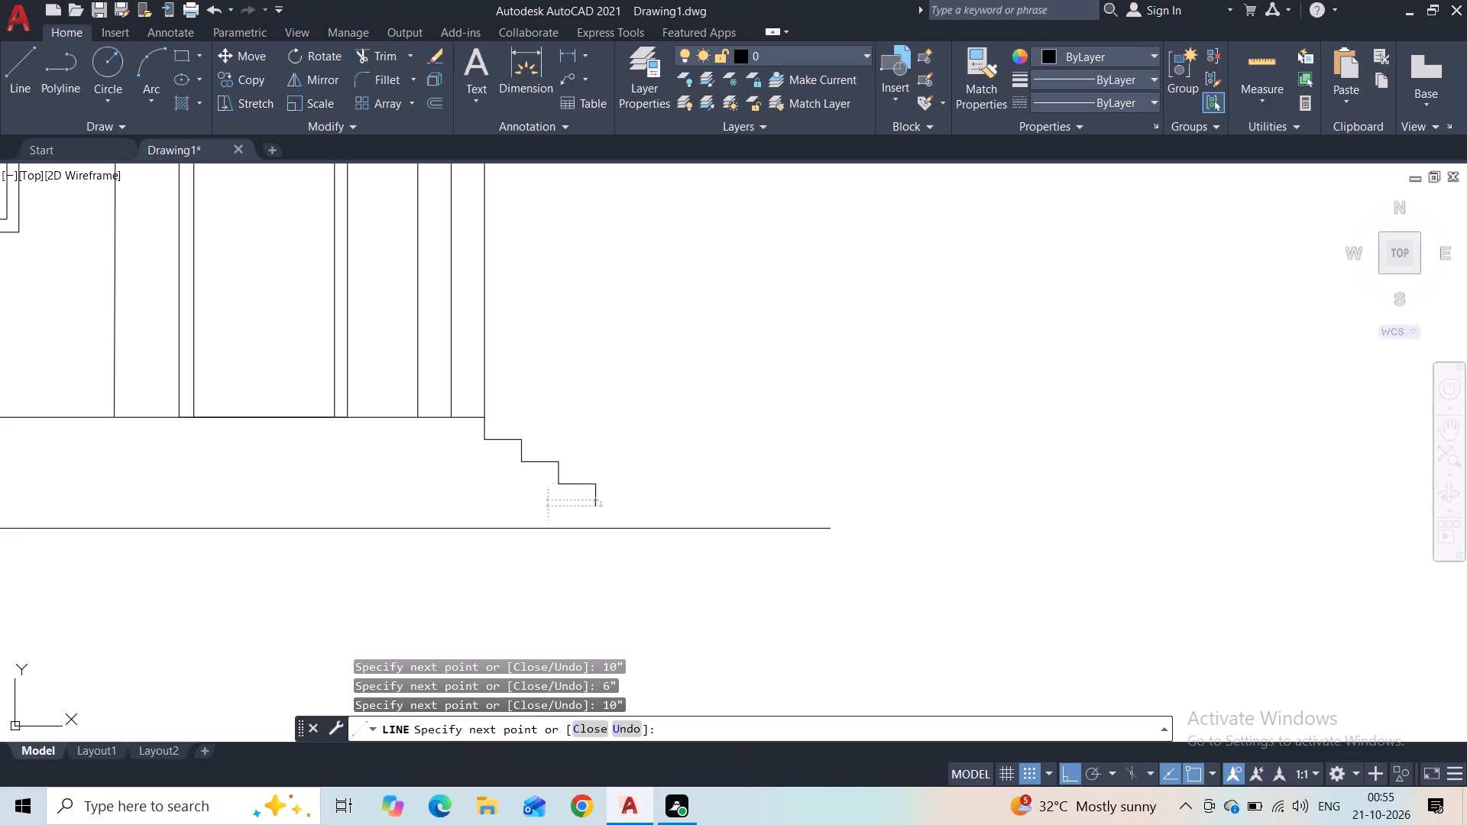
pyautogui.write('10"')
pyautogui.press('Return')
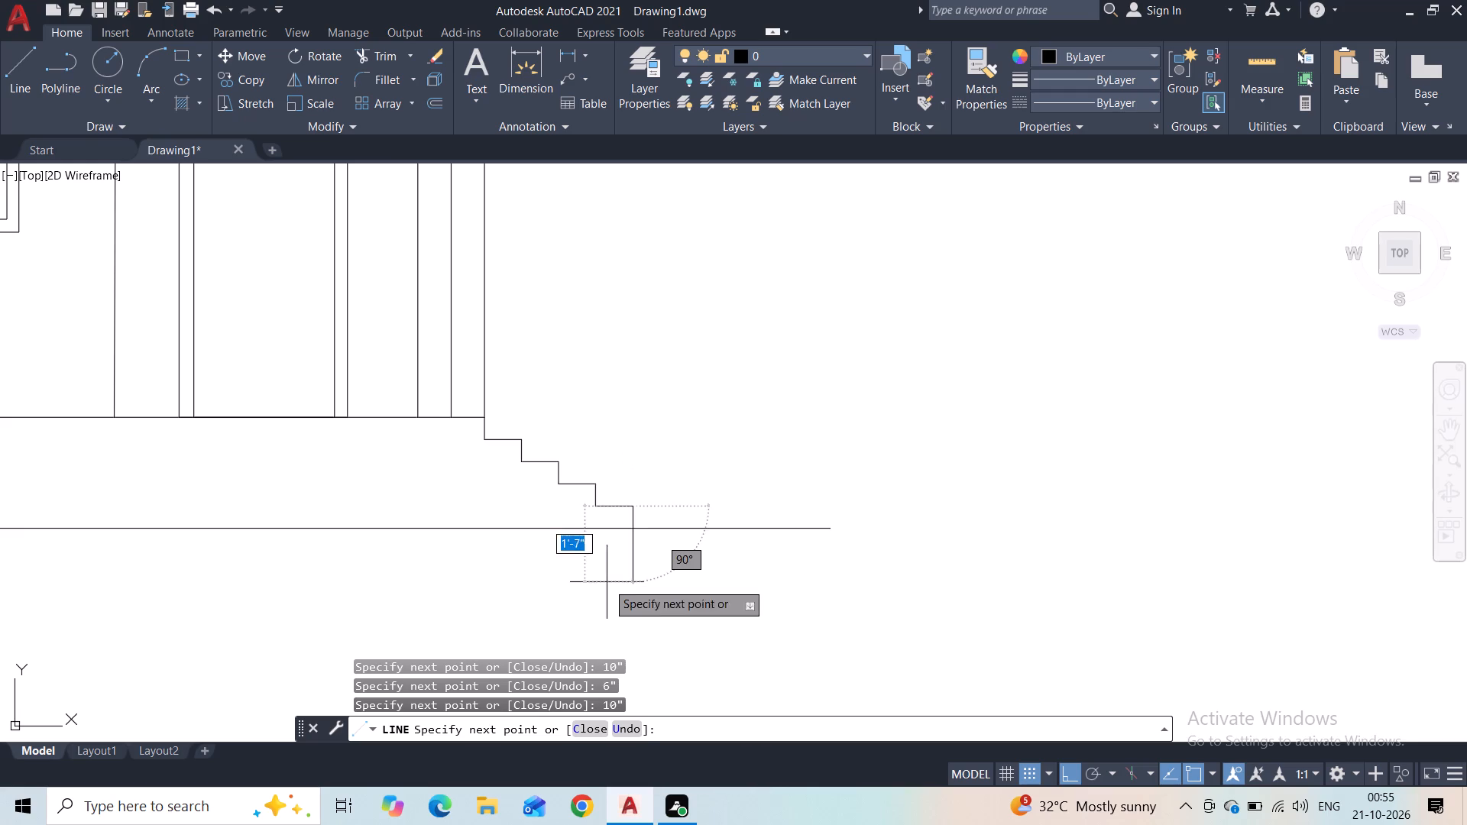
pyautogui.click(634, 529)
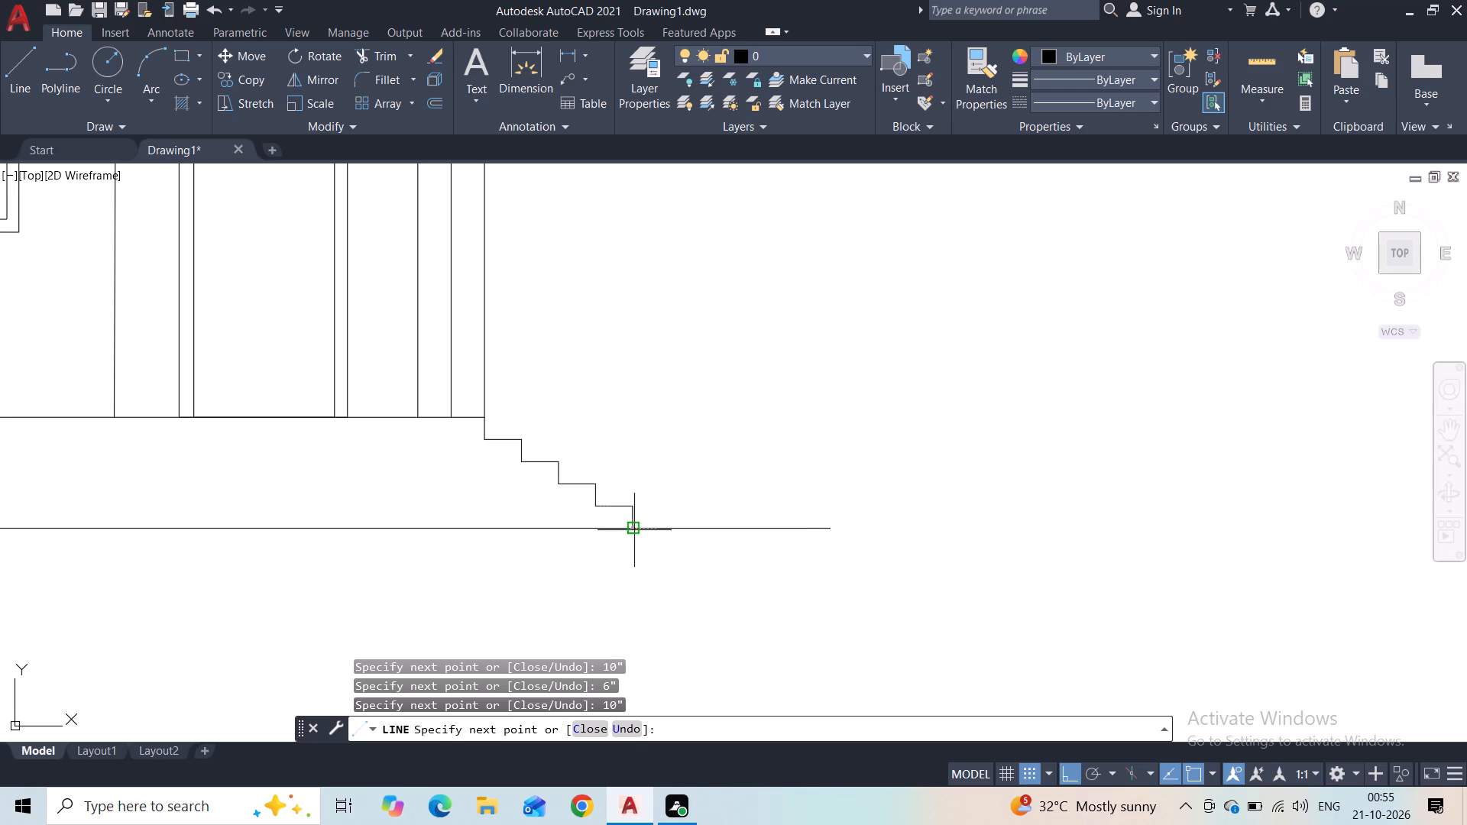
pyautogui.press('Escape')
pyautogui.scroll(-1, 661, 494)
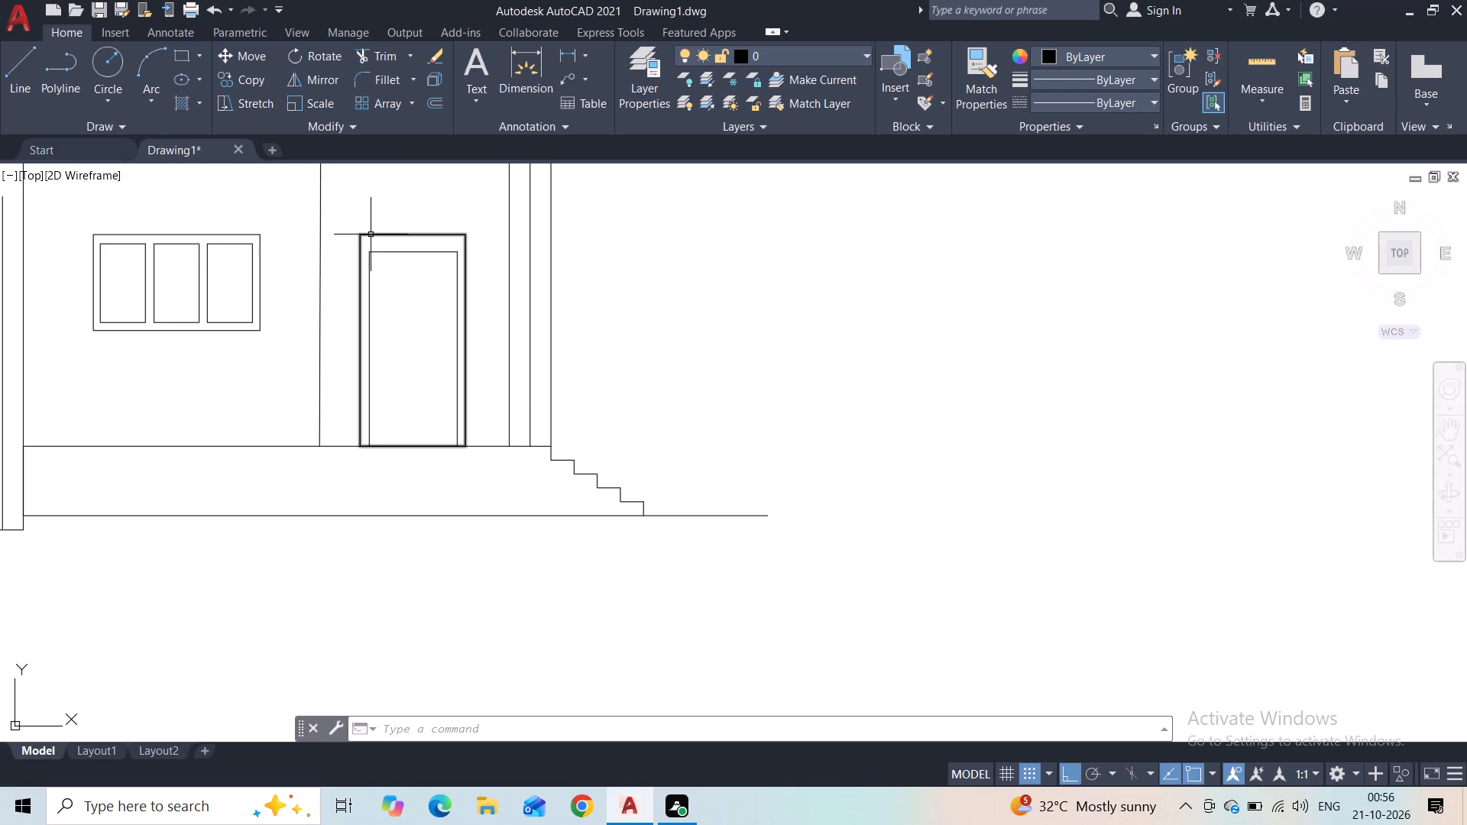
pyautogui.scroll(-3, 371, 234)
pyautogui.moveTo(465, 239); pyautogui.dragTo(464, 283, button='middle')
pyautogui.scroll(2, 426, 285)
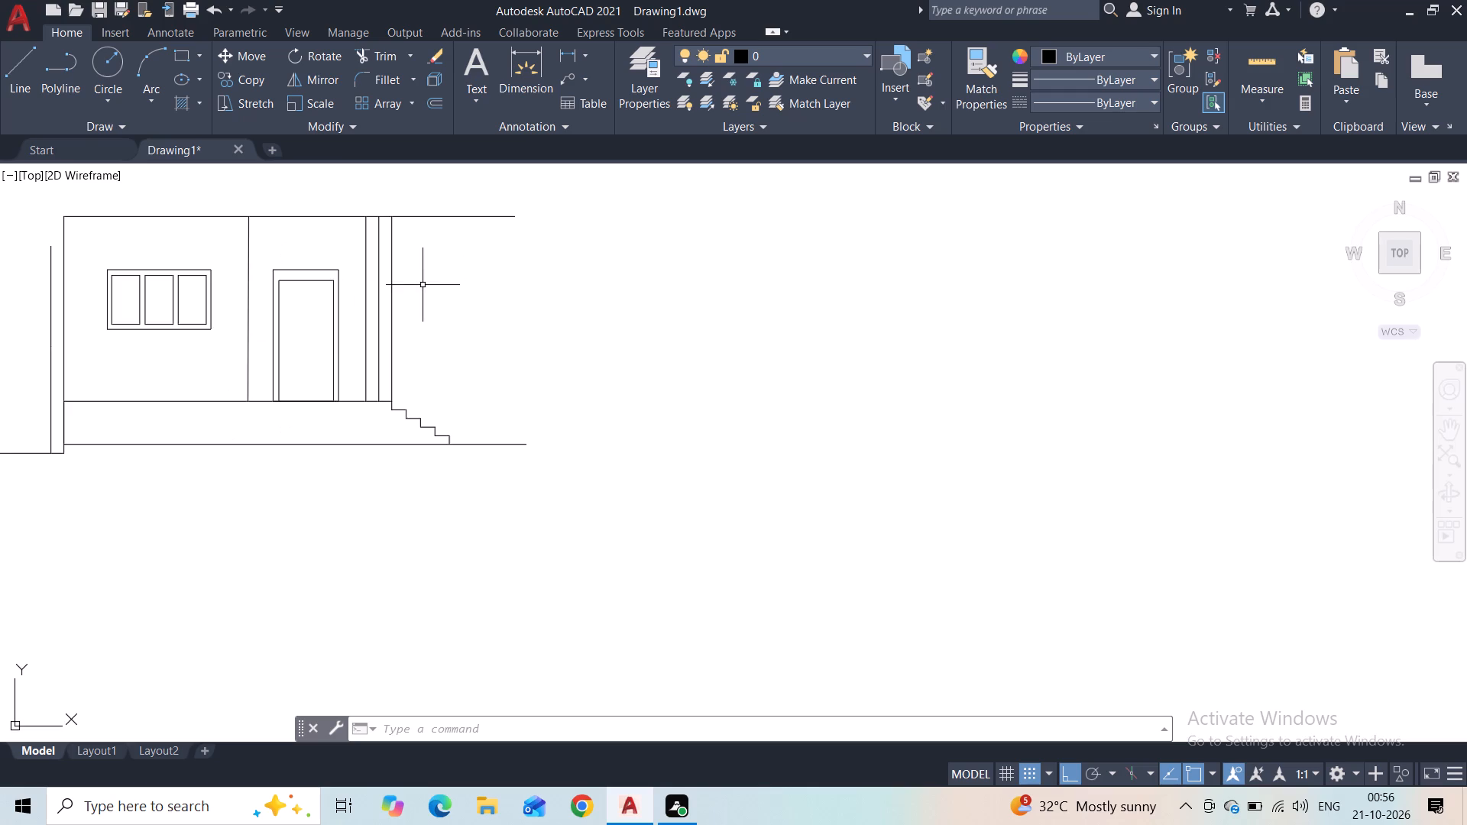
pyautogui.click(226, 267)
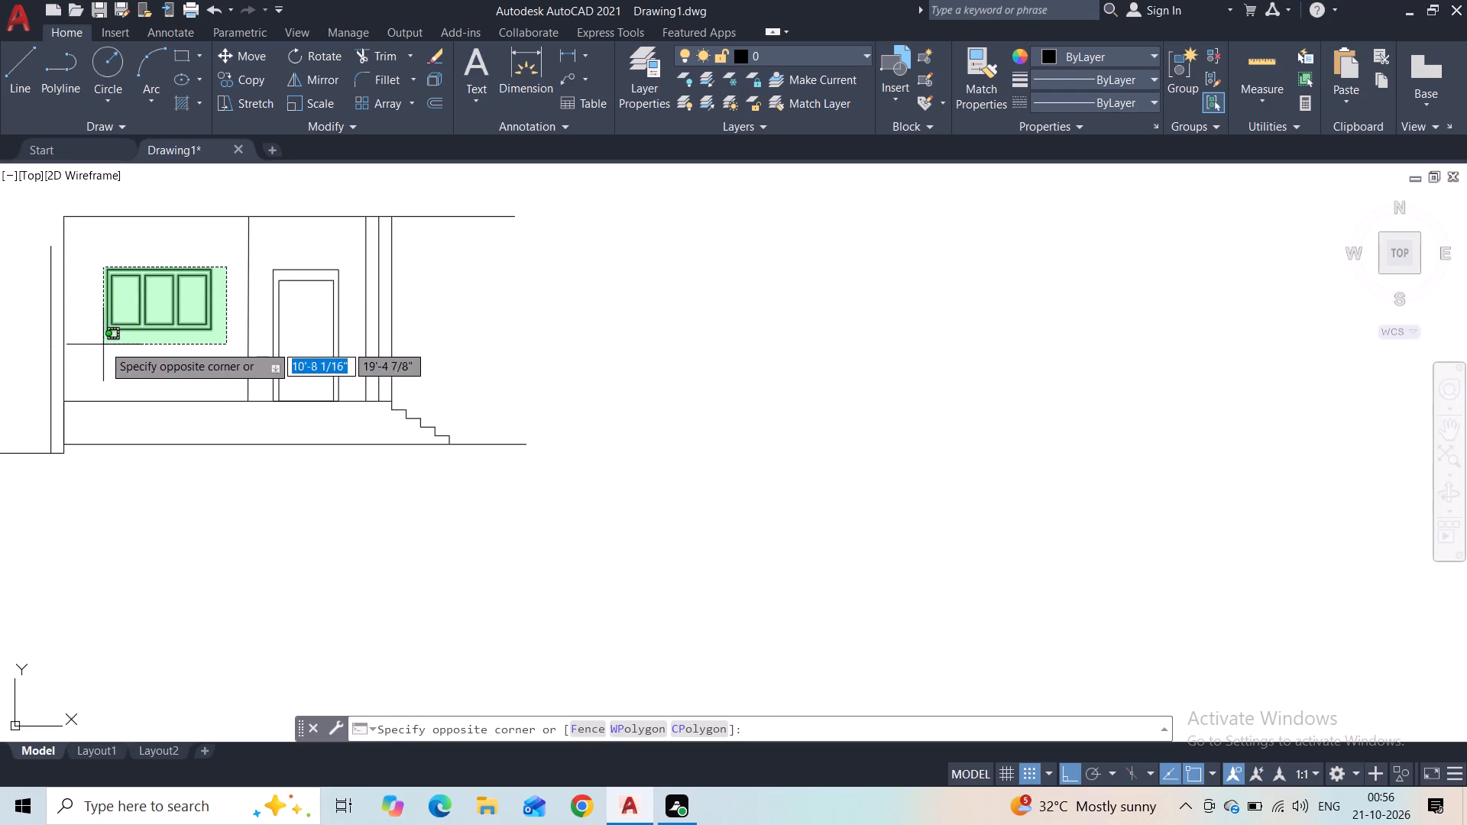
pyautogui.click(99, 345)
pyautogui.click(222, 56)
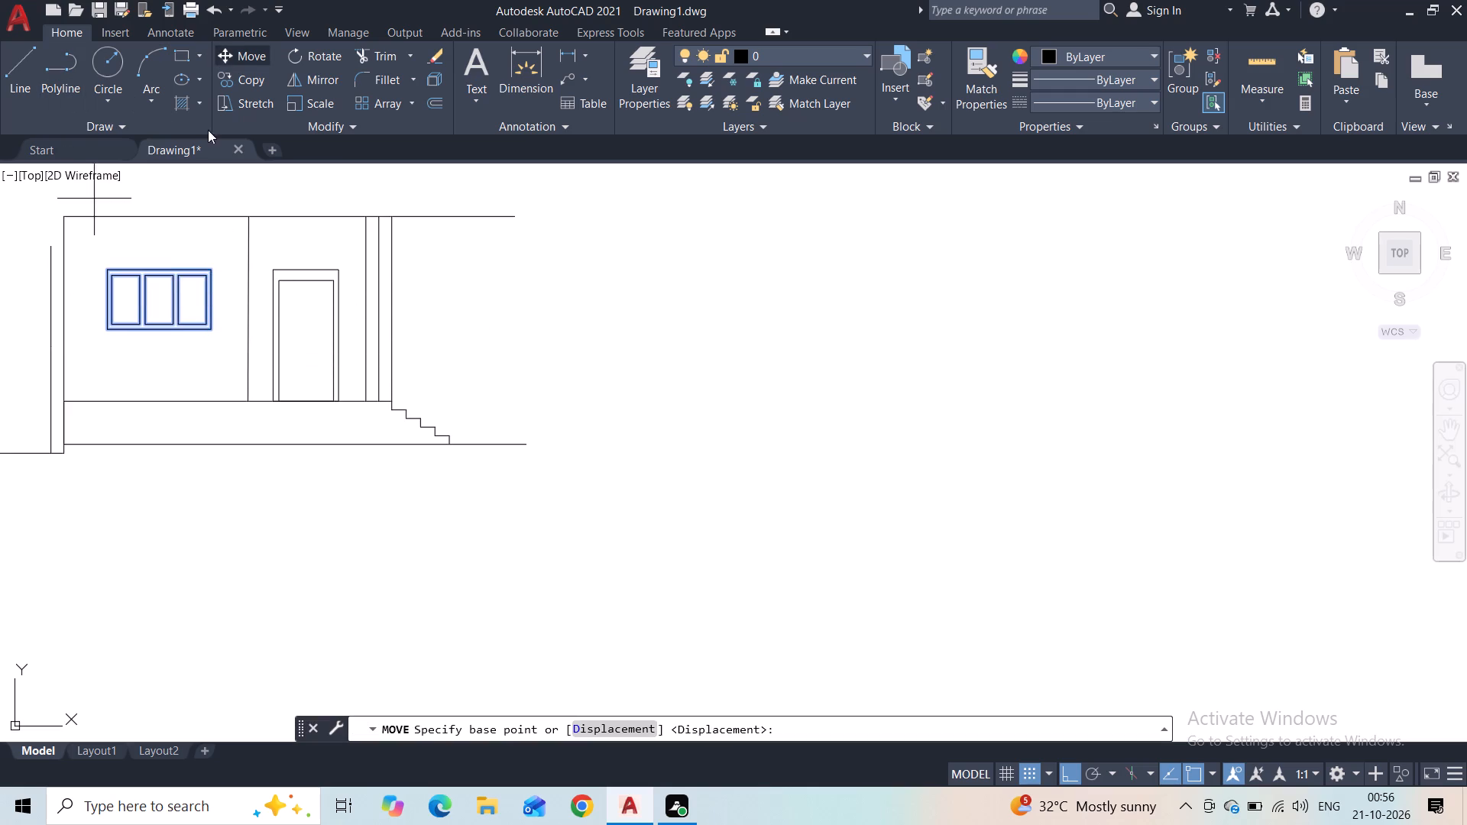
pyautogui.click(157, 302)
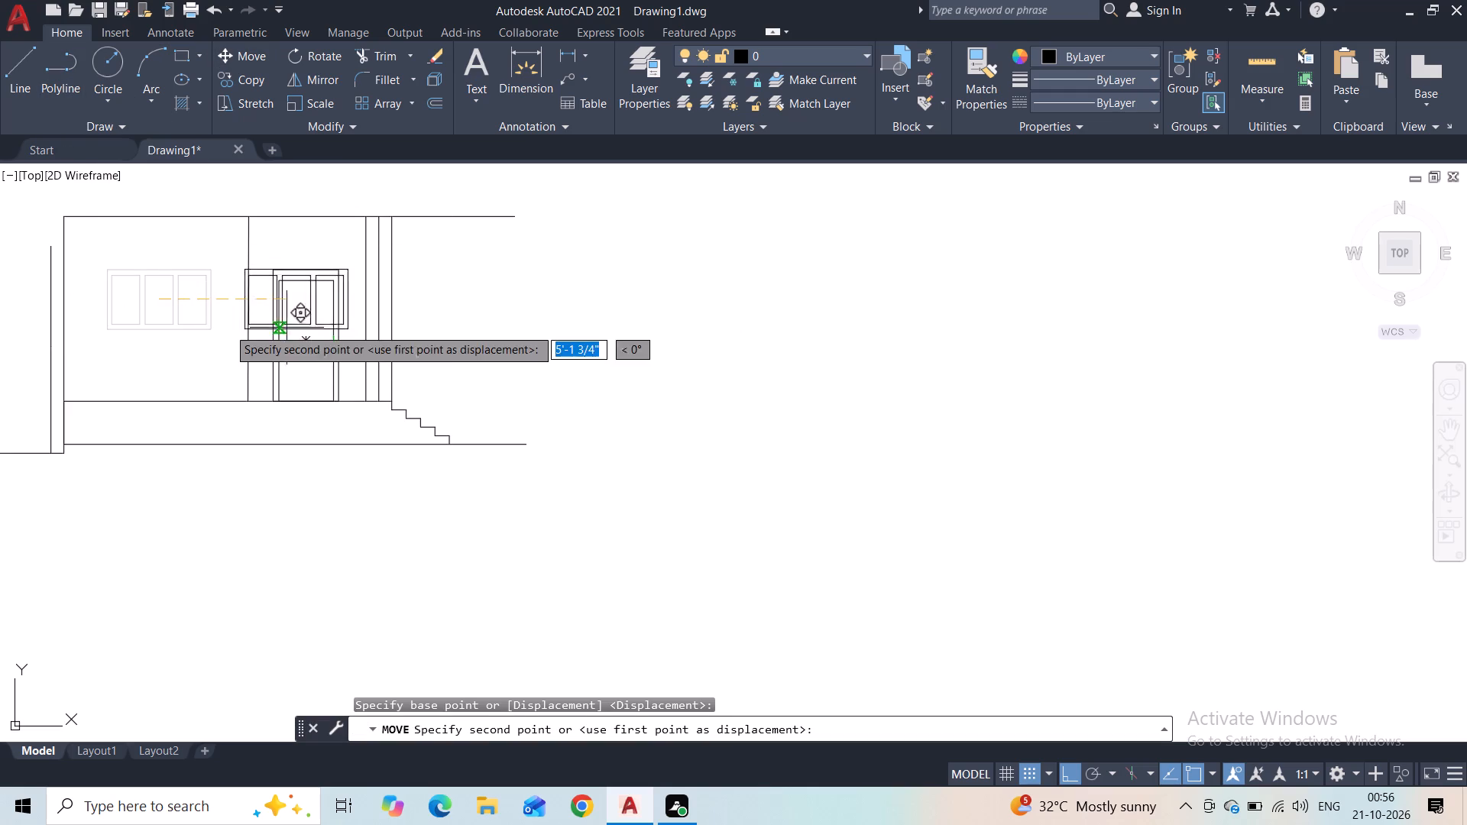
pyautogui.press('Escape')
# Copy the three-panel window about 18'-4" horizontally to the right, past the vertical lines beside the door.
pyautogui.click(214, 252)
pyautogui.click(73, 349)
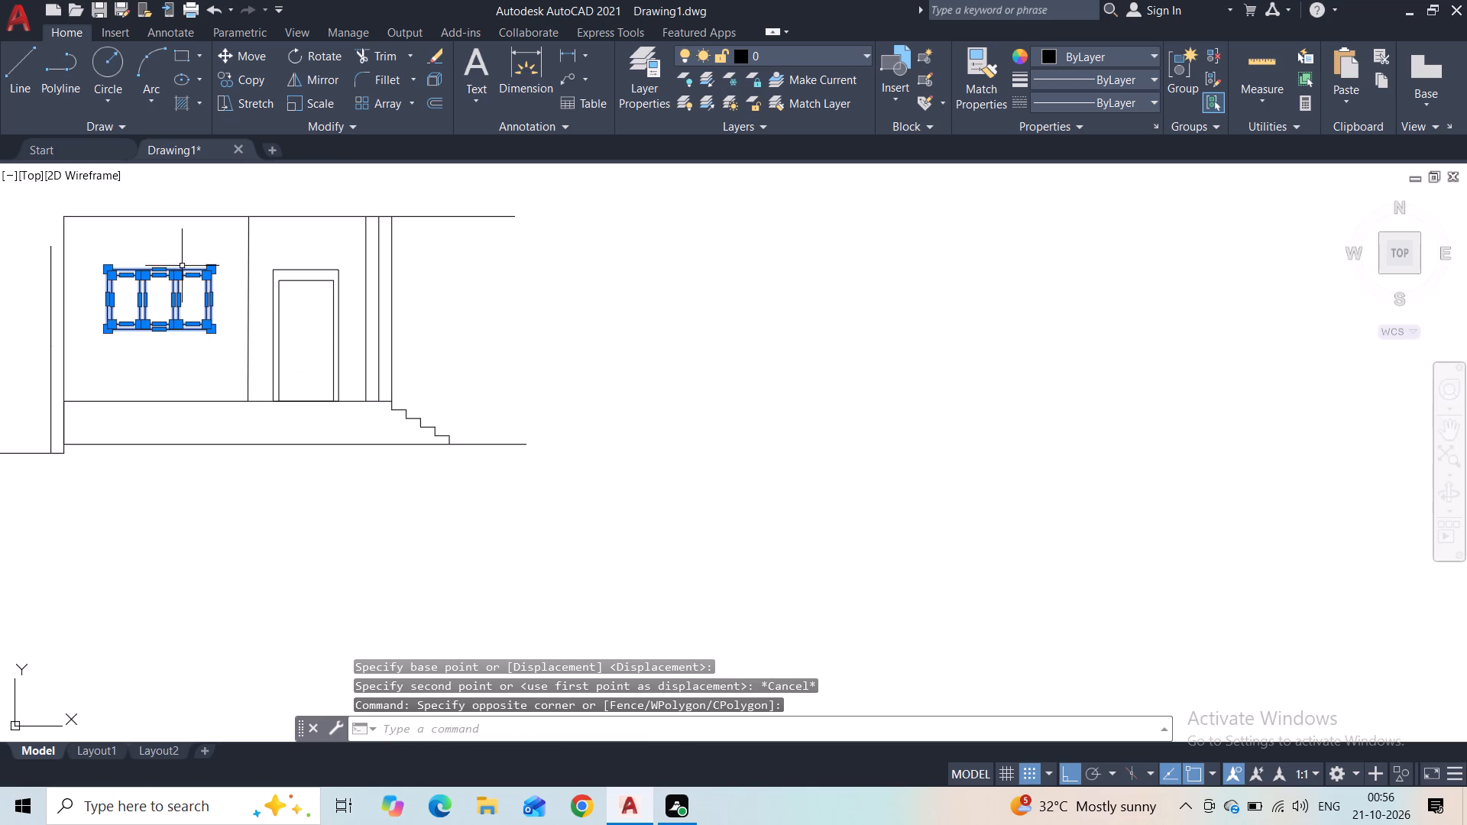
pyautogui.click(254, 77)
pyautogui.click(160, 300)
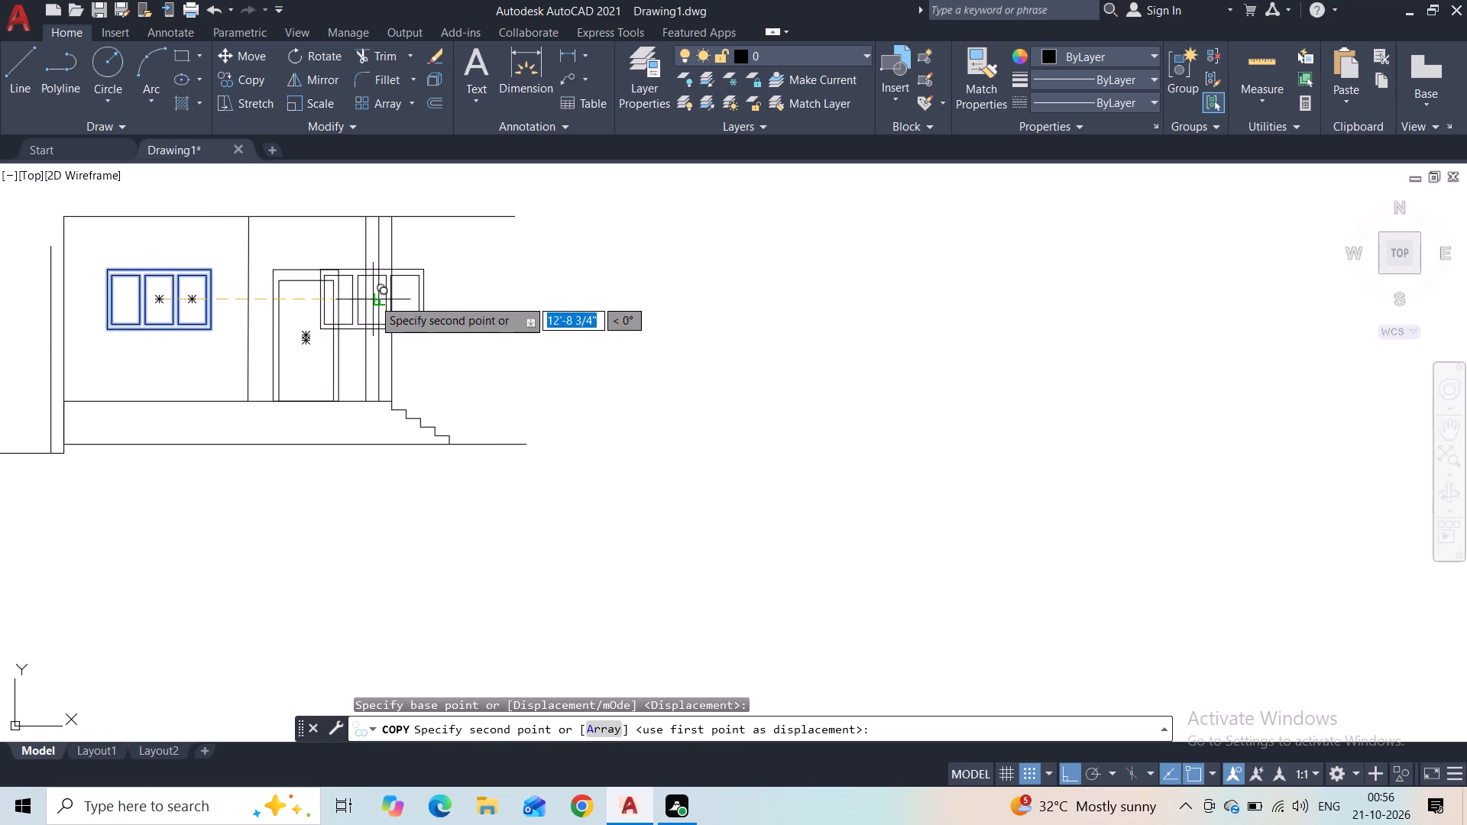
pyautogui.click(475, 293)
pyautogui.press('Escape')
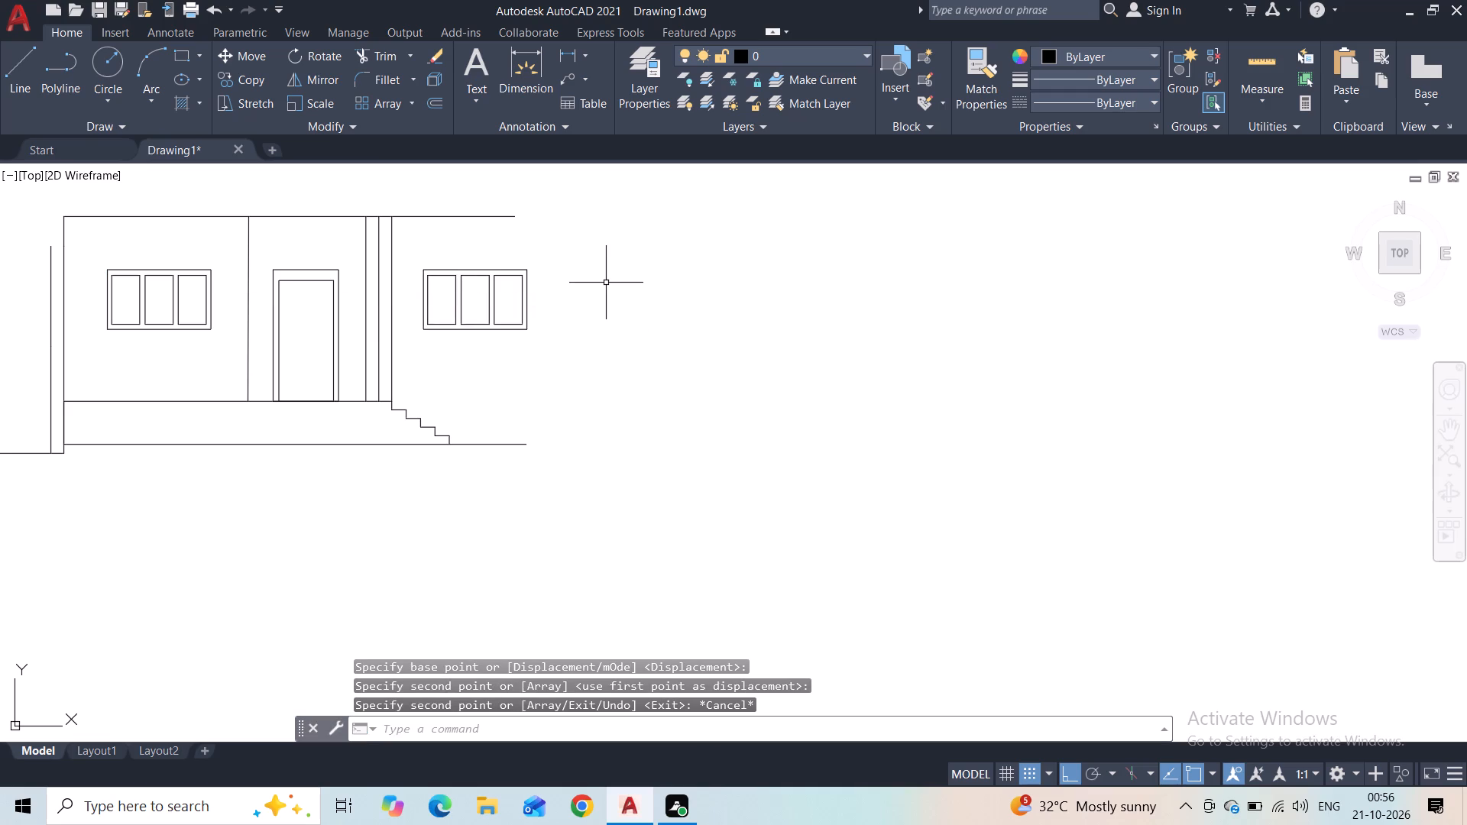
# Extend the lower and the top horizontal lines rightward past the copied window with new line segments.
pyautogui.click(8, 75)
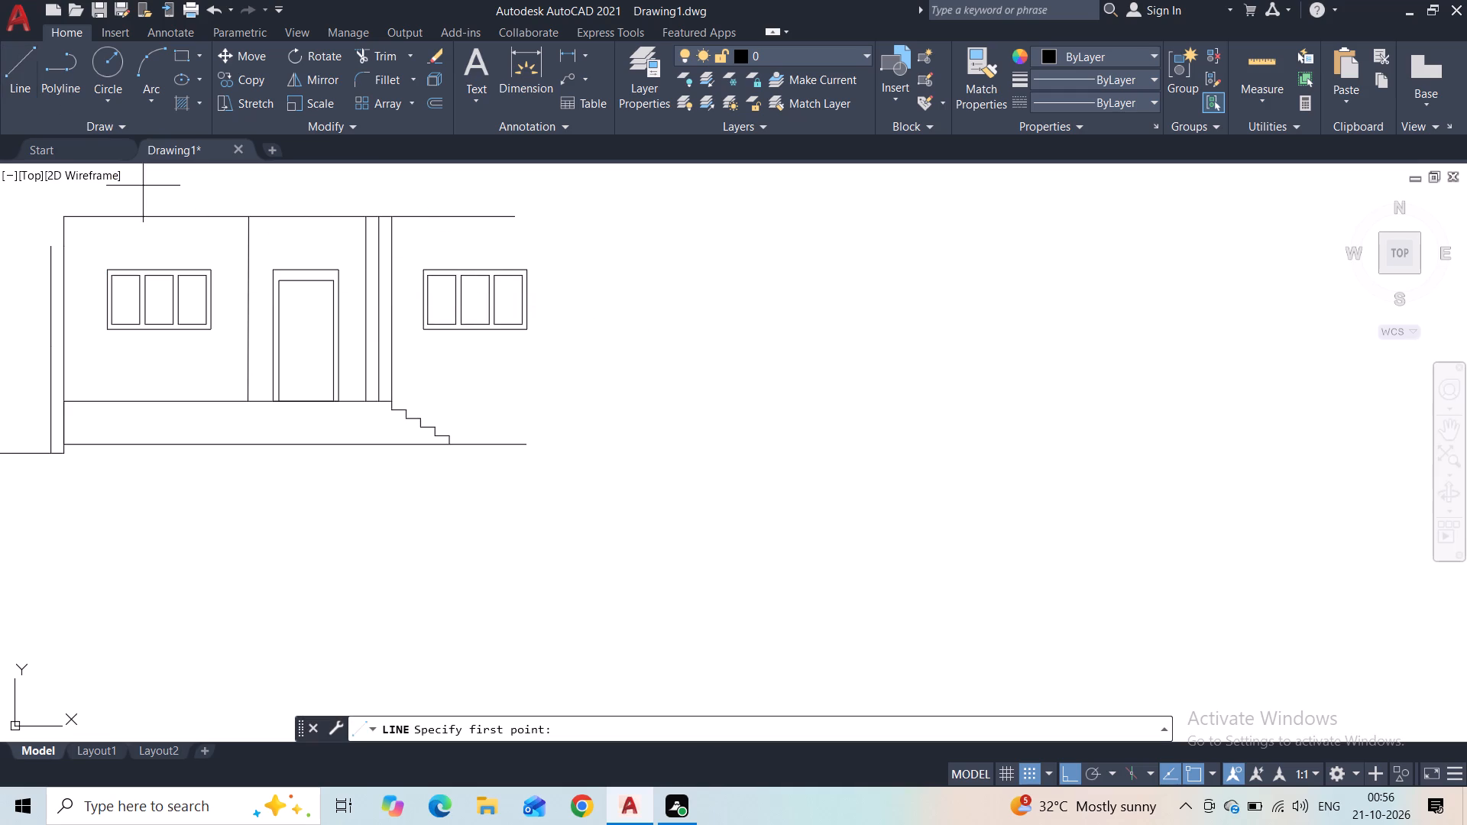
pyautogui.click(529, 445)
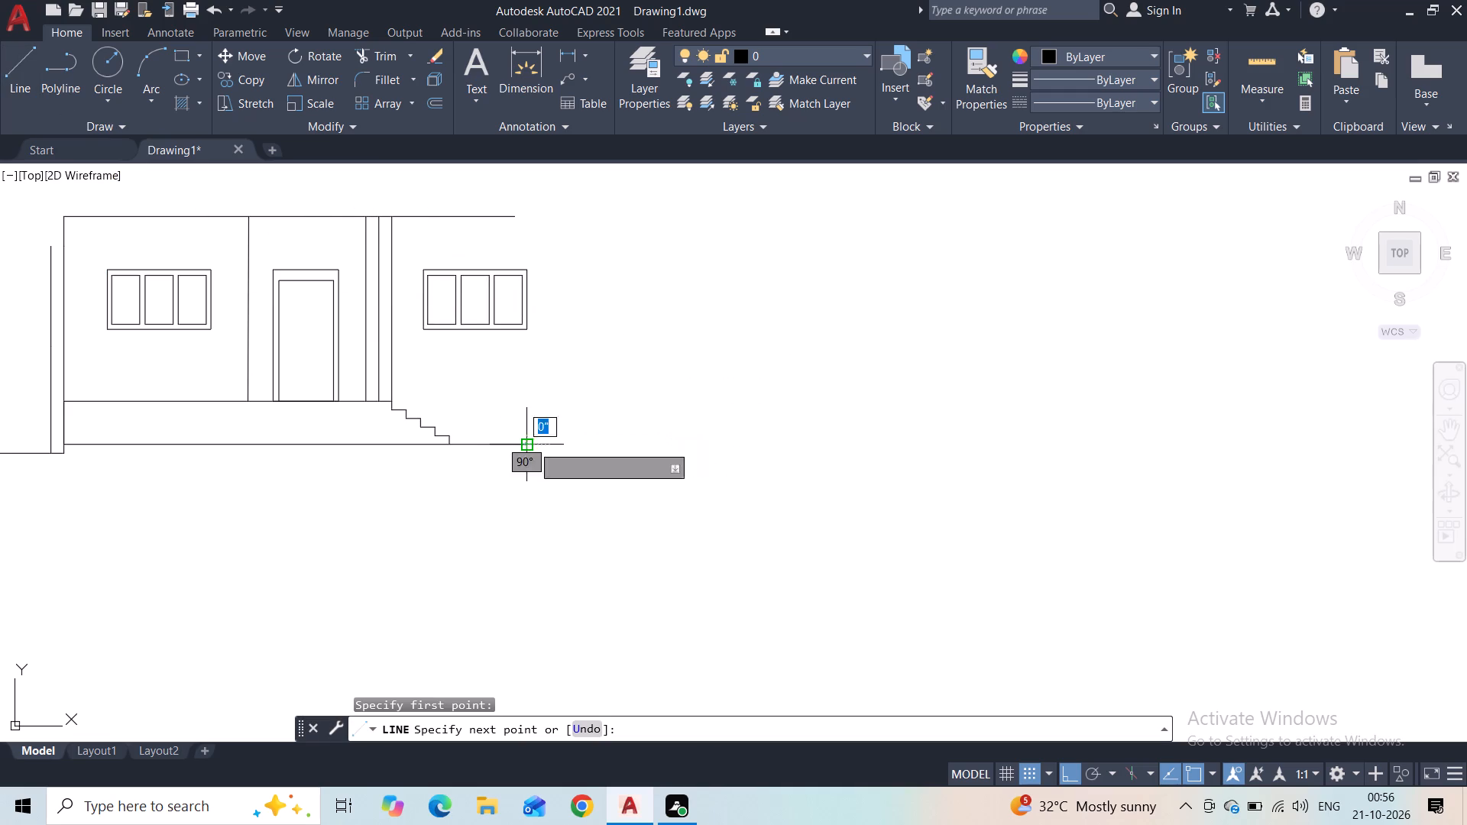
pyautogui.click(712, 451)
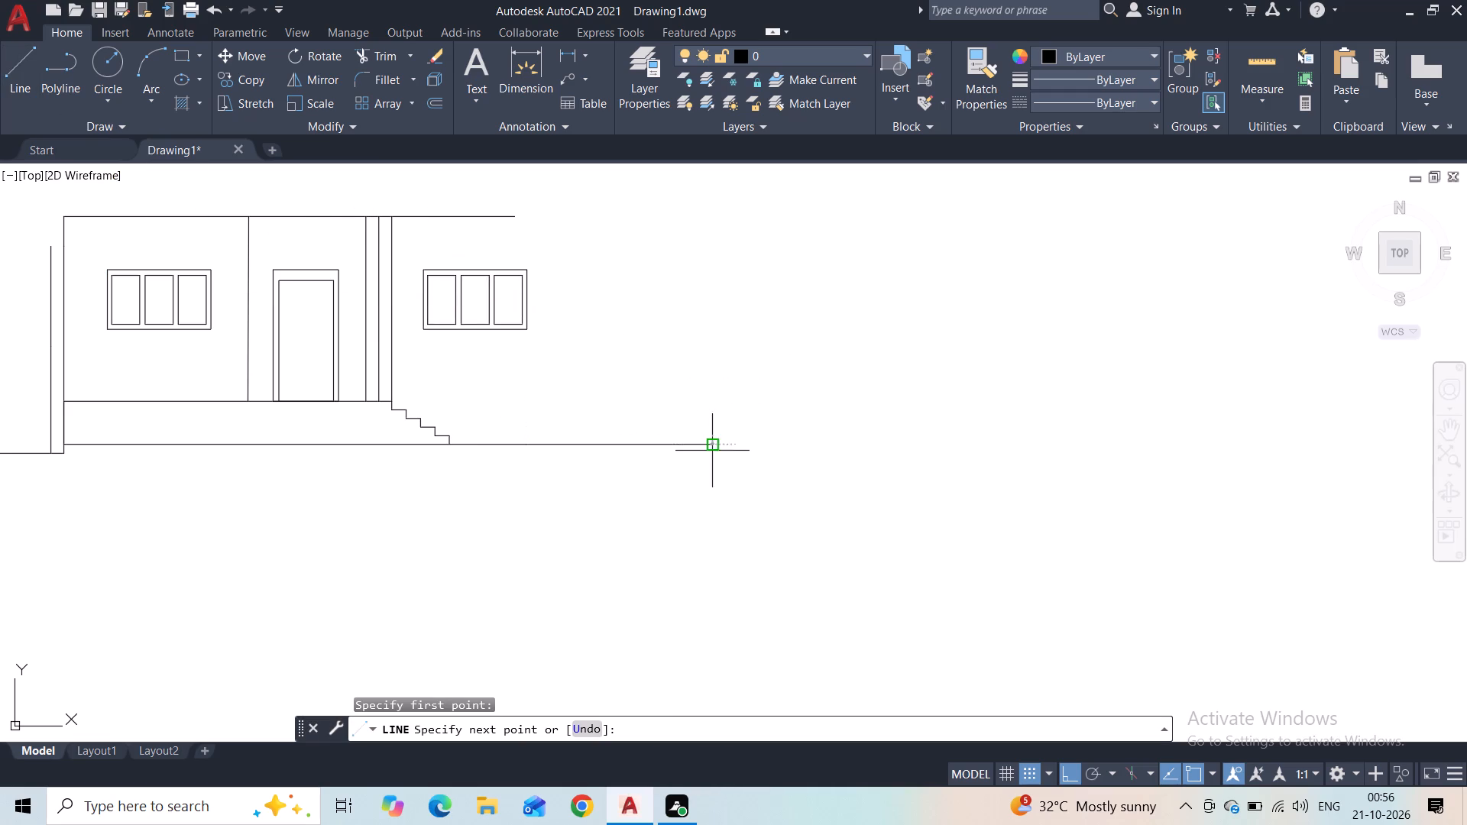
pyautogui.press('Escape')
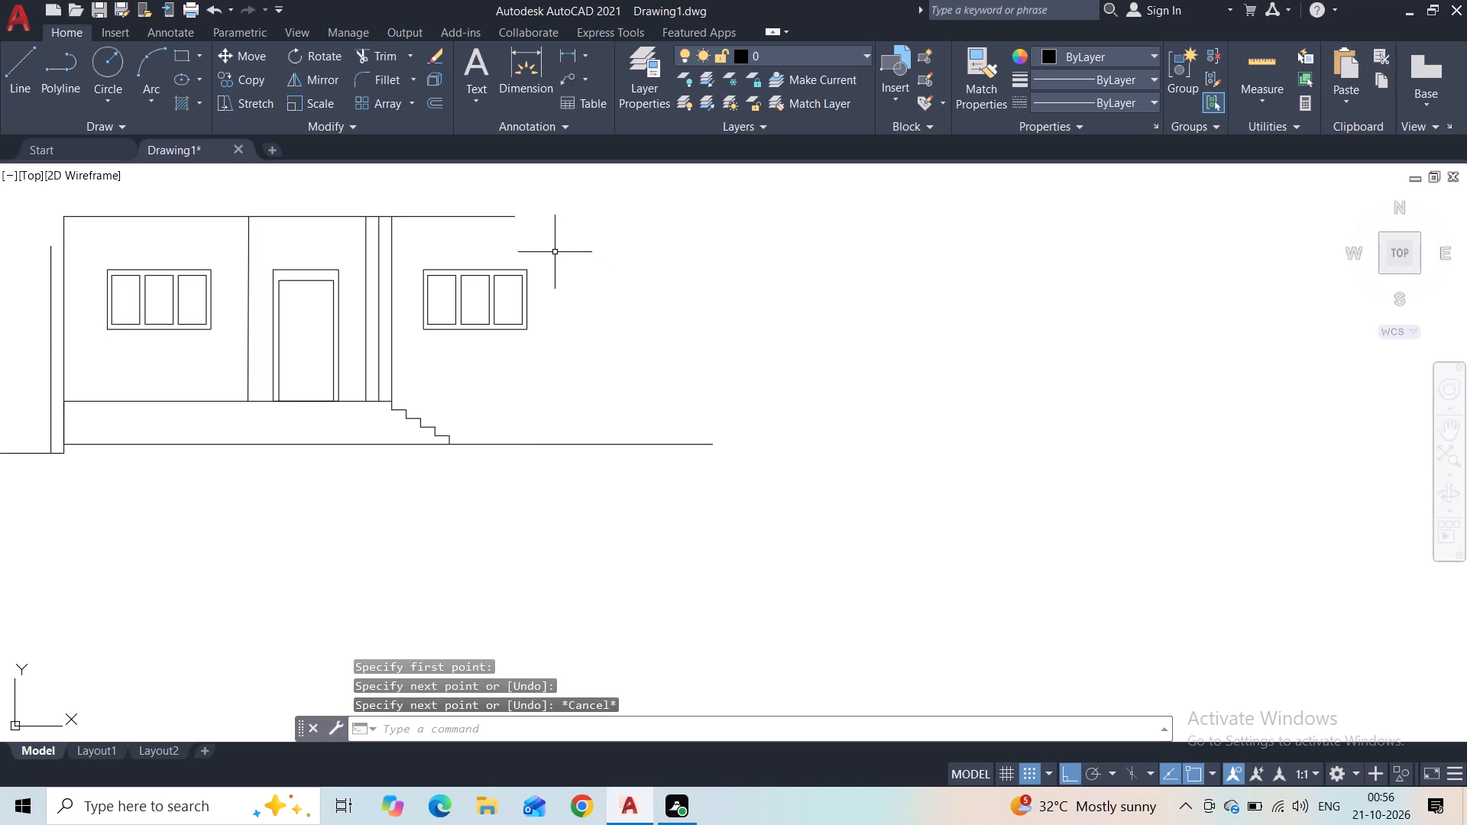
pyautogui.press('space')
pyautogui.click(508, 214)
pyautogui.click(665, 220)
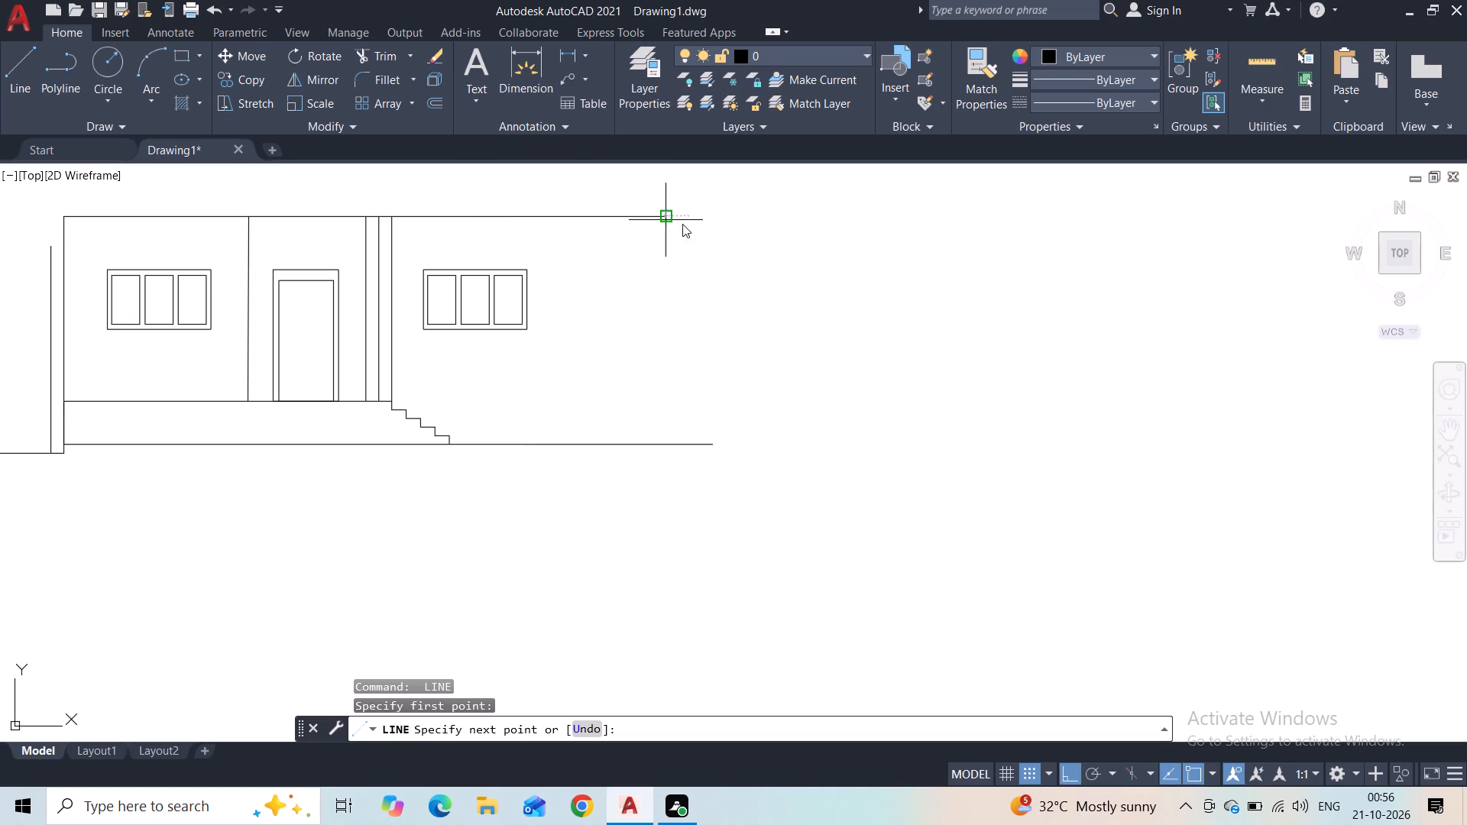
pyautogui.press('Escape')
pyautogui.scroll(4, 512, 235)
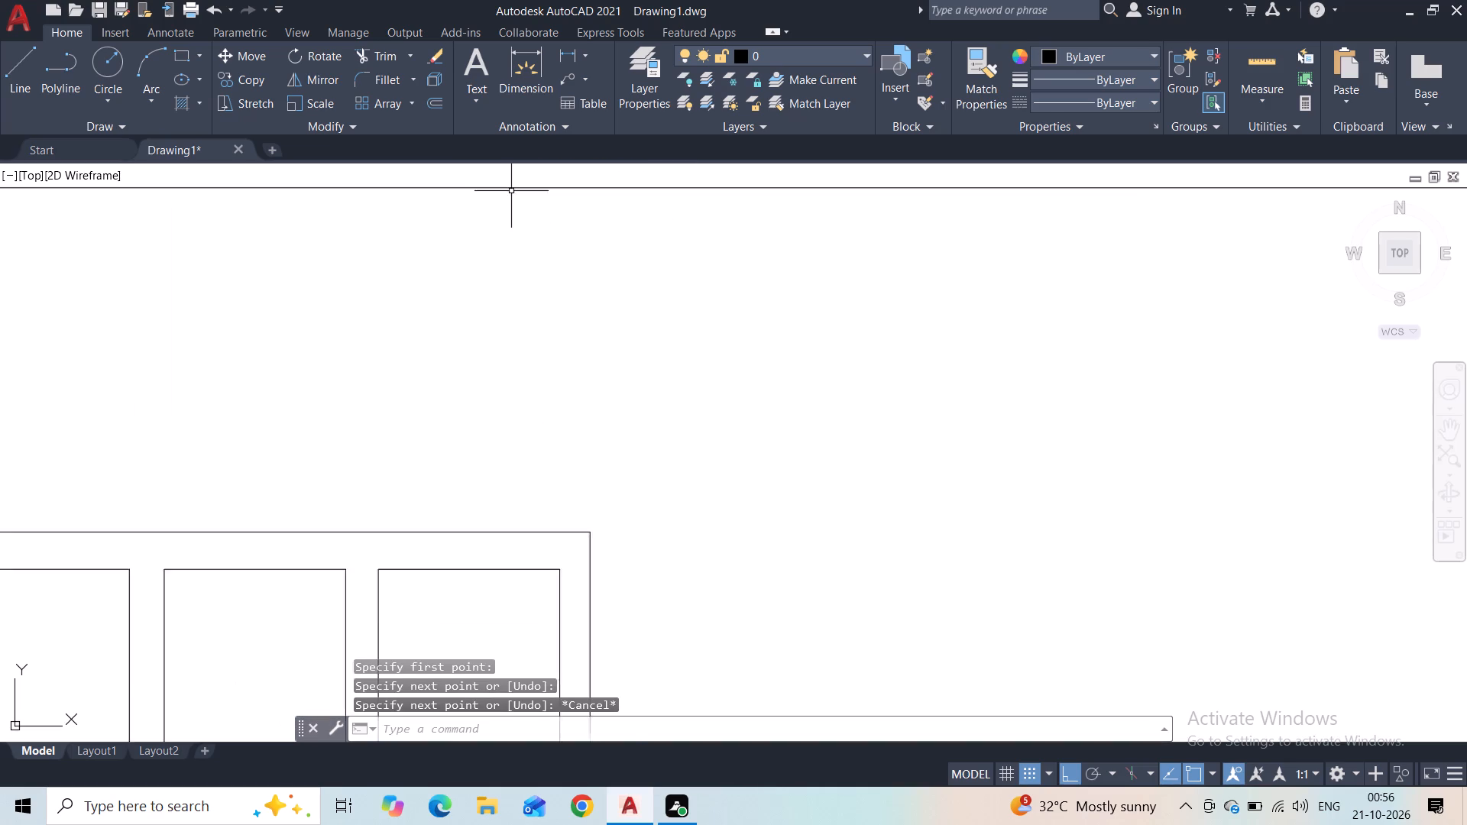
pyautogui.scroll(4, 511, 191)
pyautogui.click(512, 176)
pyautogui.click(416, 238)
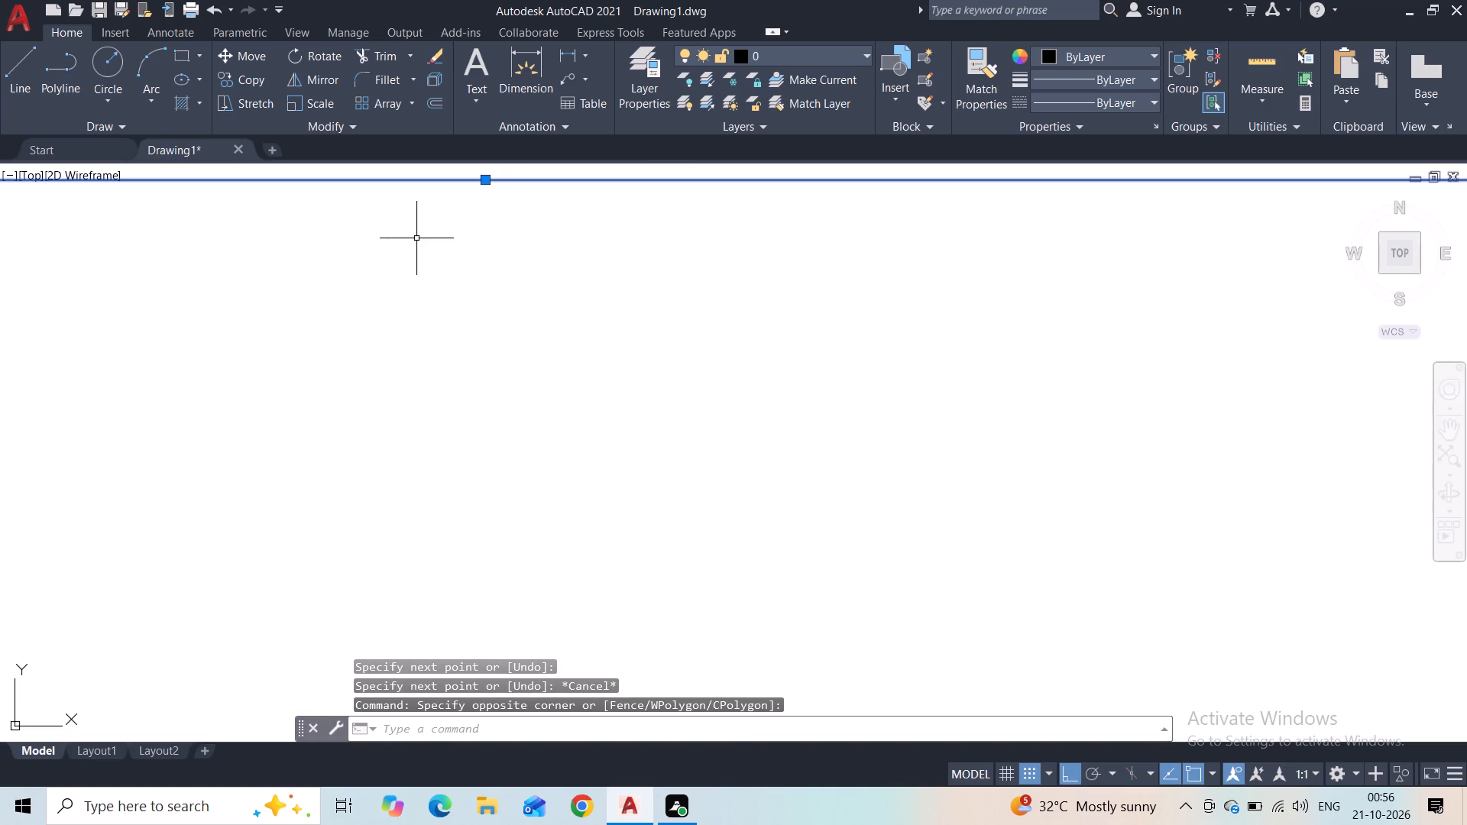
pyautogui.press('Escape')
# Draw a vertical line from the top horizontal line to the lower one, just right of the copied window.
pyautogui.scroll(-5, 499, 285)
pyautogui.scroll(-4, 541, 356)
pyautogui.moveTo(550, 397); pyautogui.dragTo(523, 364, button='middle')
pyautogui.press('space')
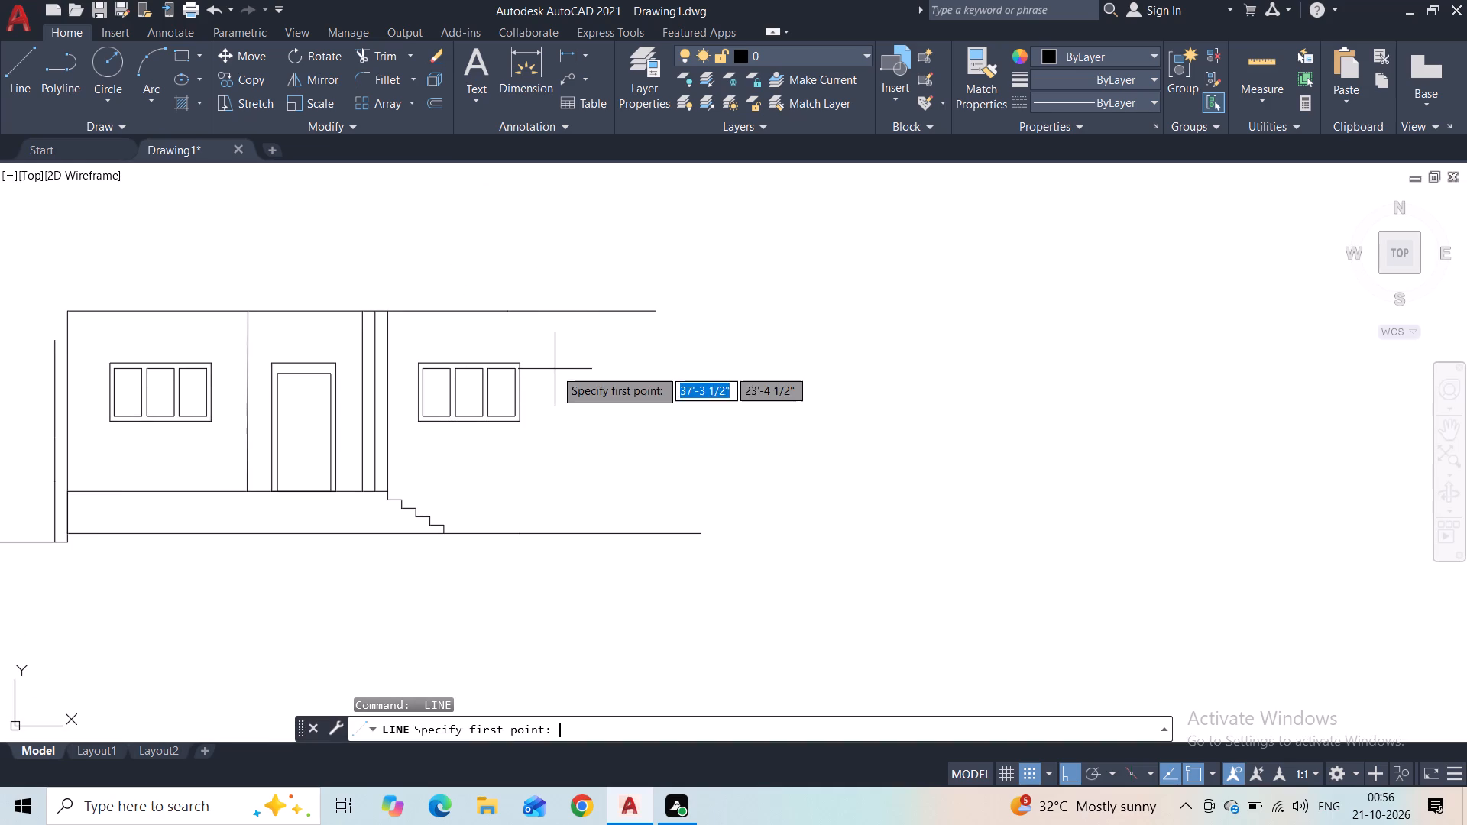
pyautogui.click(552, 315)
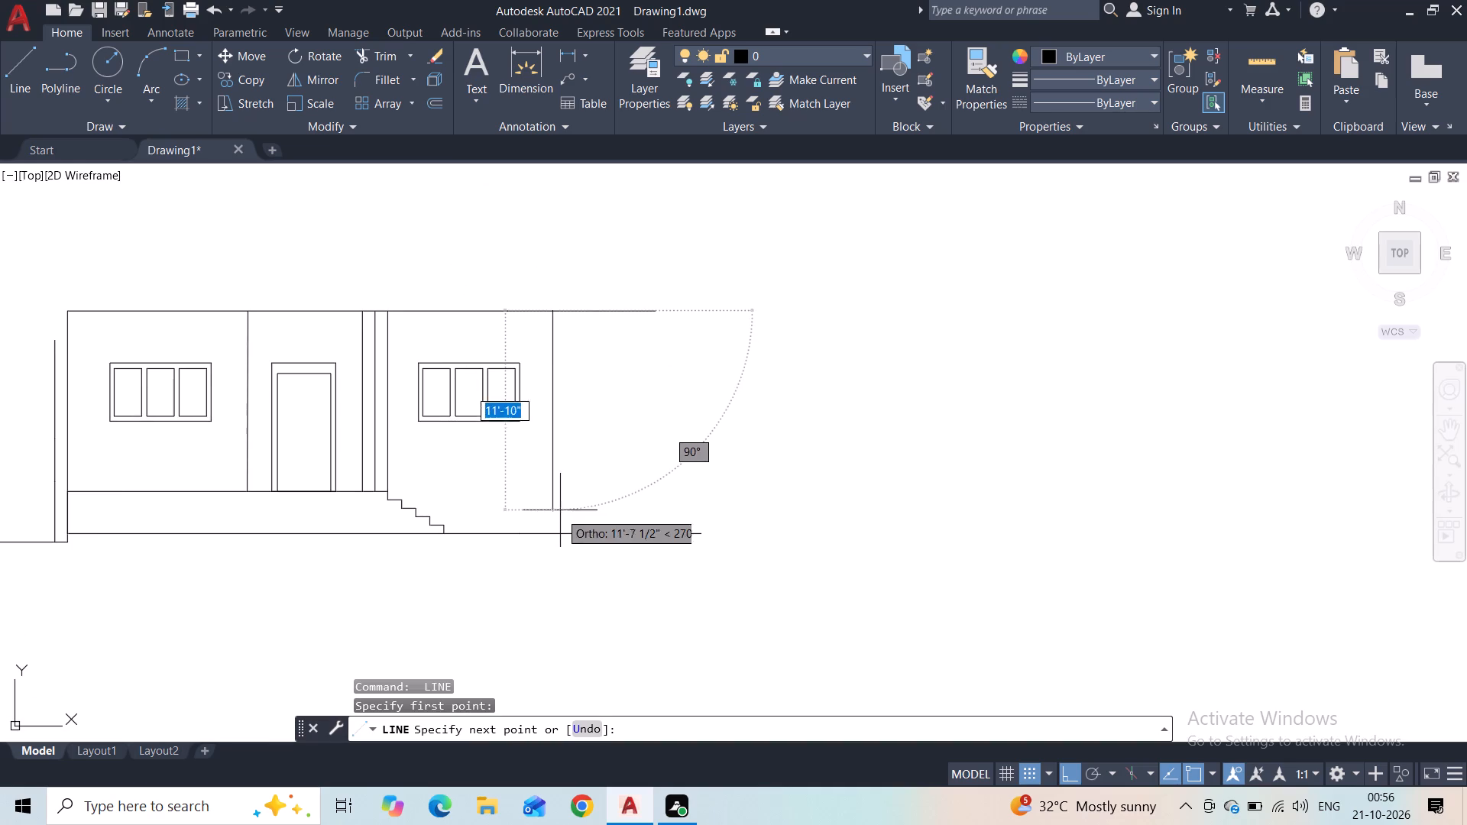
pyautogui.click(549, 529)
pyautogui.press('Escape')
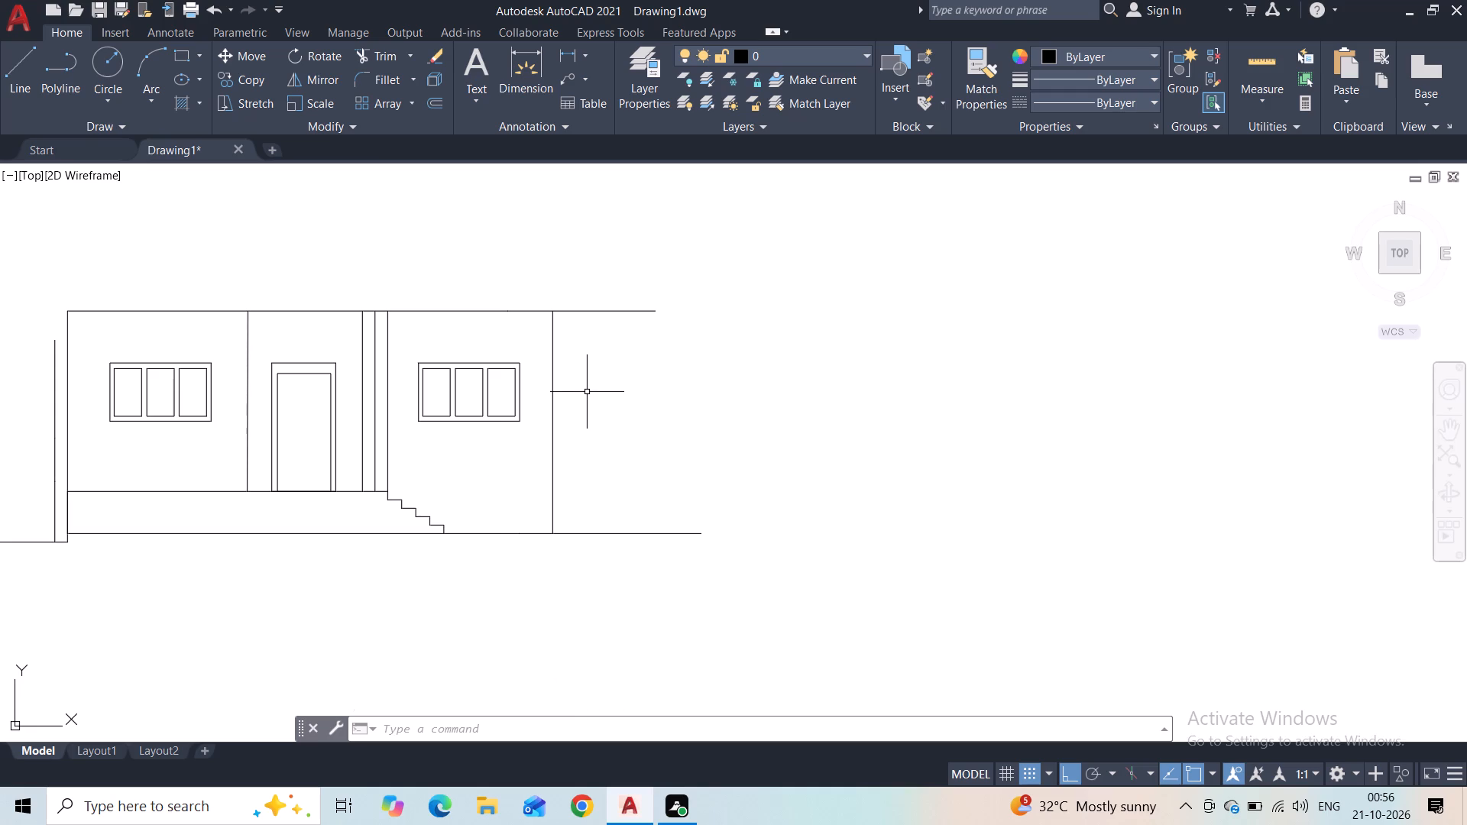
# Move the new vertical line left onto the right edge of the copied window.
pyautogui.scroll(1, 564, 357)
pyautogui.click(561, 337)
pyautogui.click(502, 338)
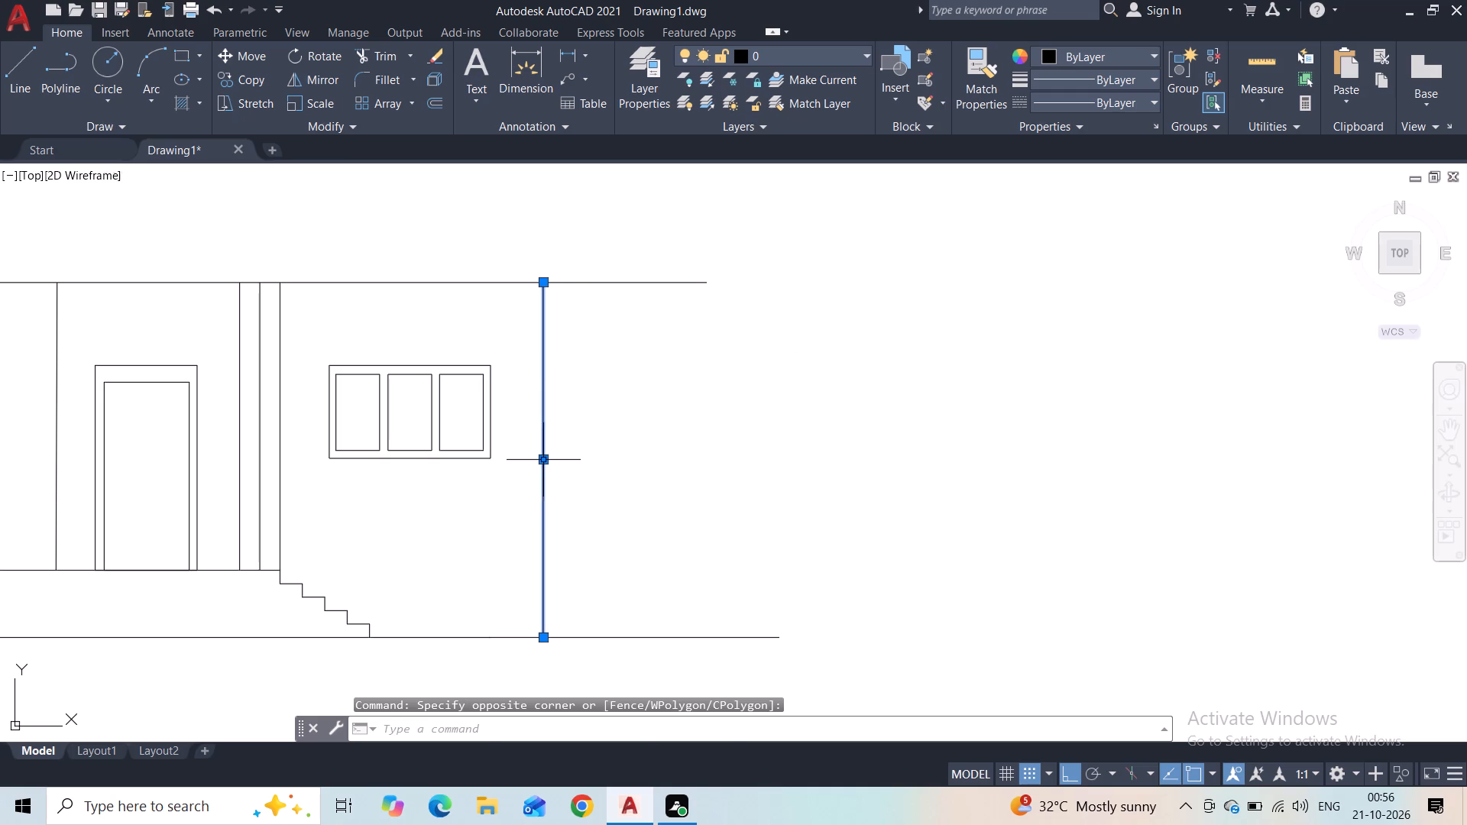
pyautogui.click(539, 461)
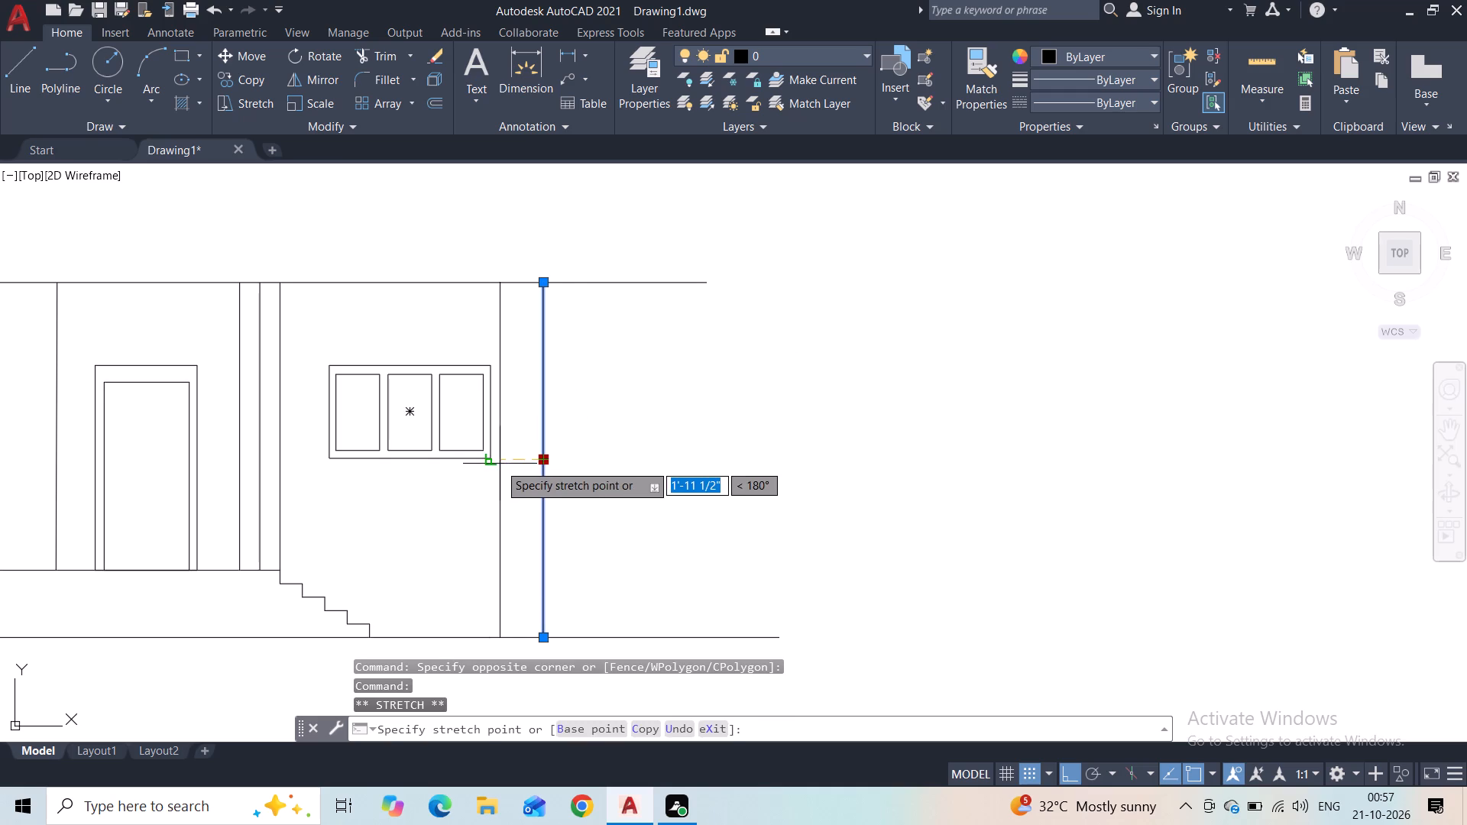
pyautogui.click(499, 464)
pyautogui.press('Escape')
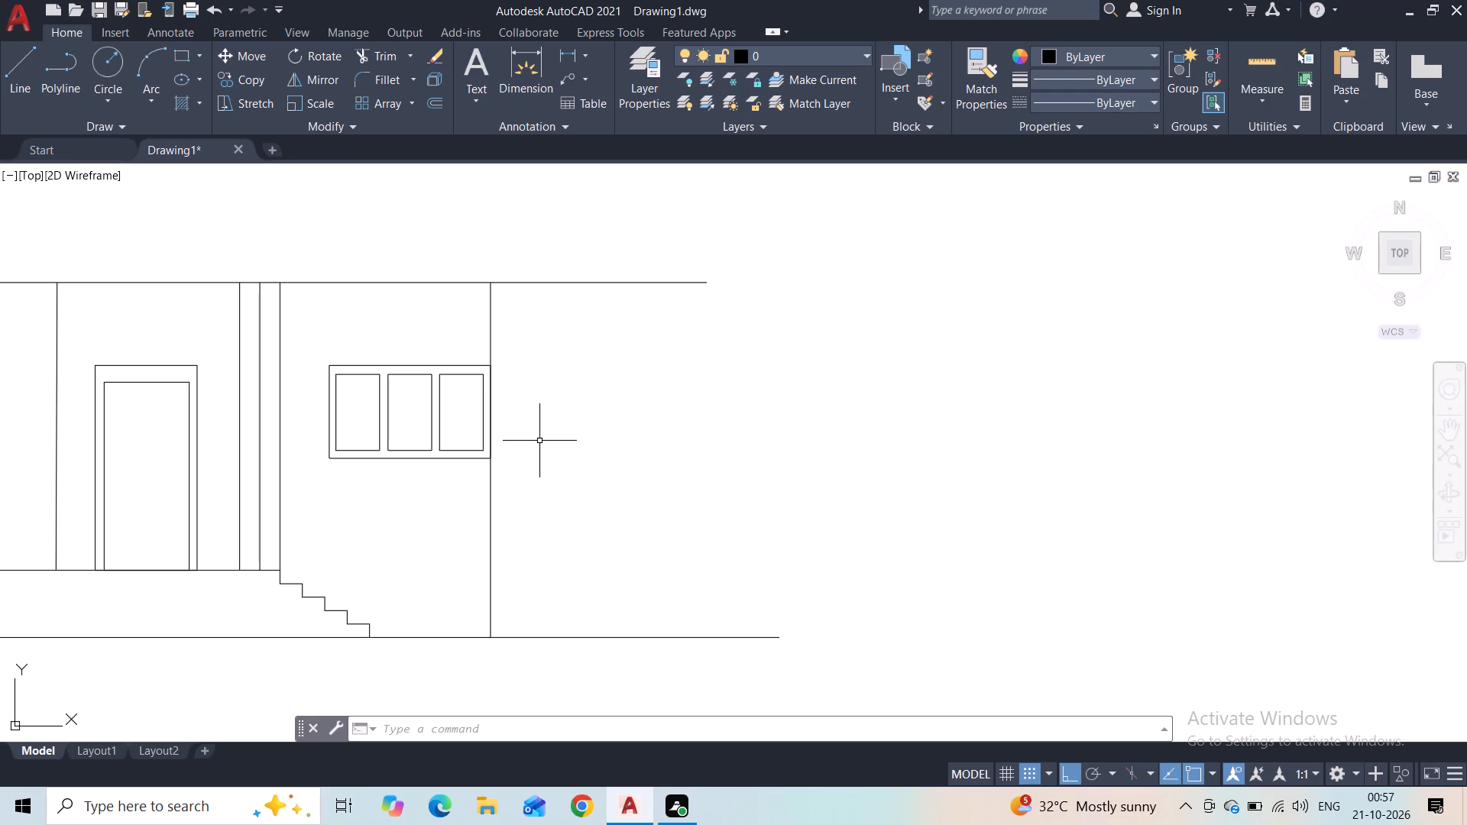
# Draw a vertical line down to the lower horizontal line from the midpoint of the top line's added segment.
pyautogui.click(33, 95)
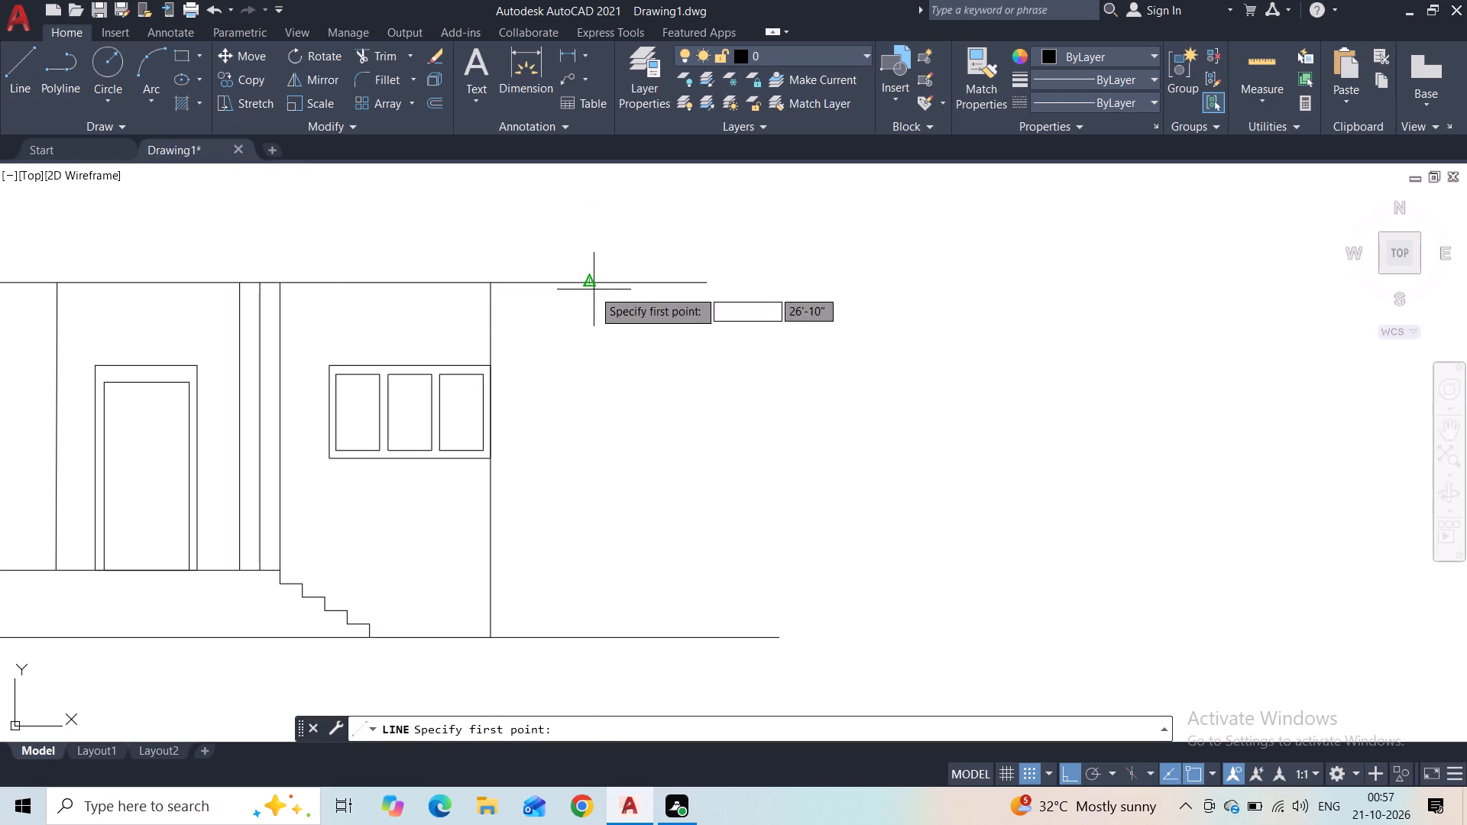
pyautogui.click(593, 290)
pyautogui.click(581, 636)
pyautogui.press('Escape')
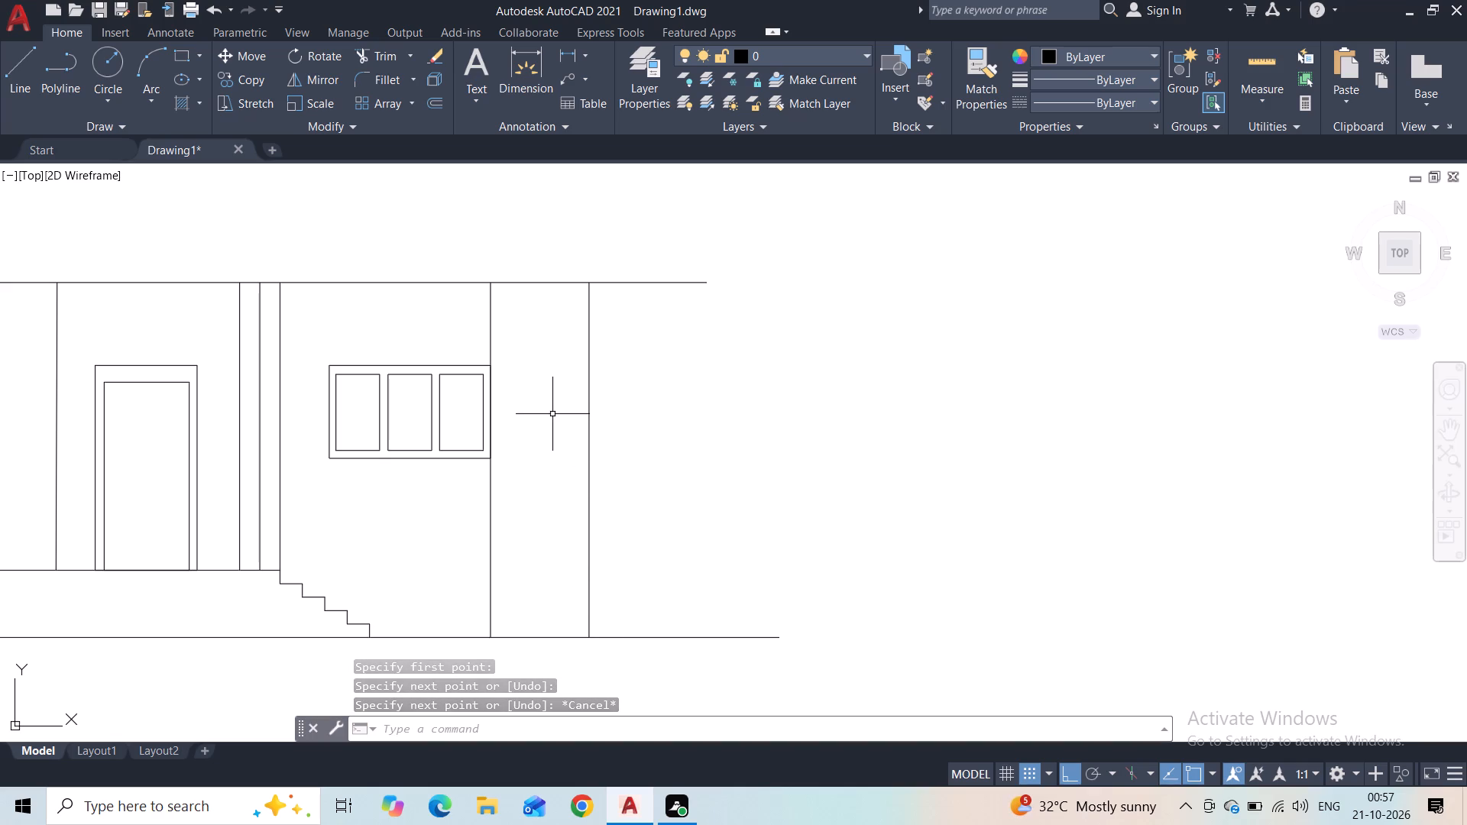
pyautogui.click(23, 95)
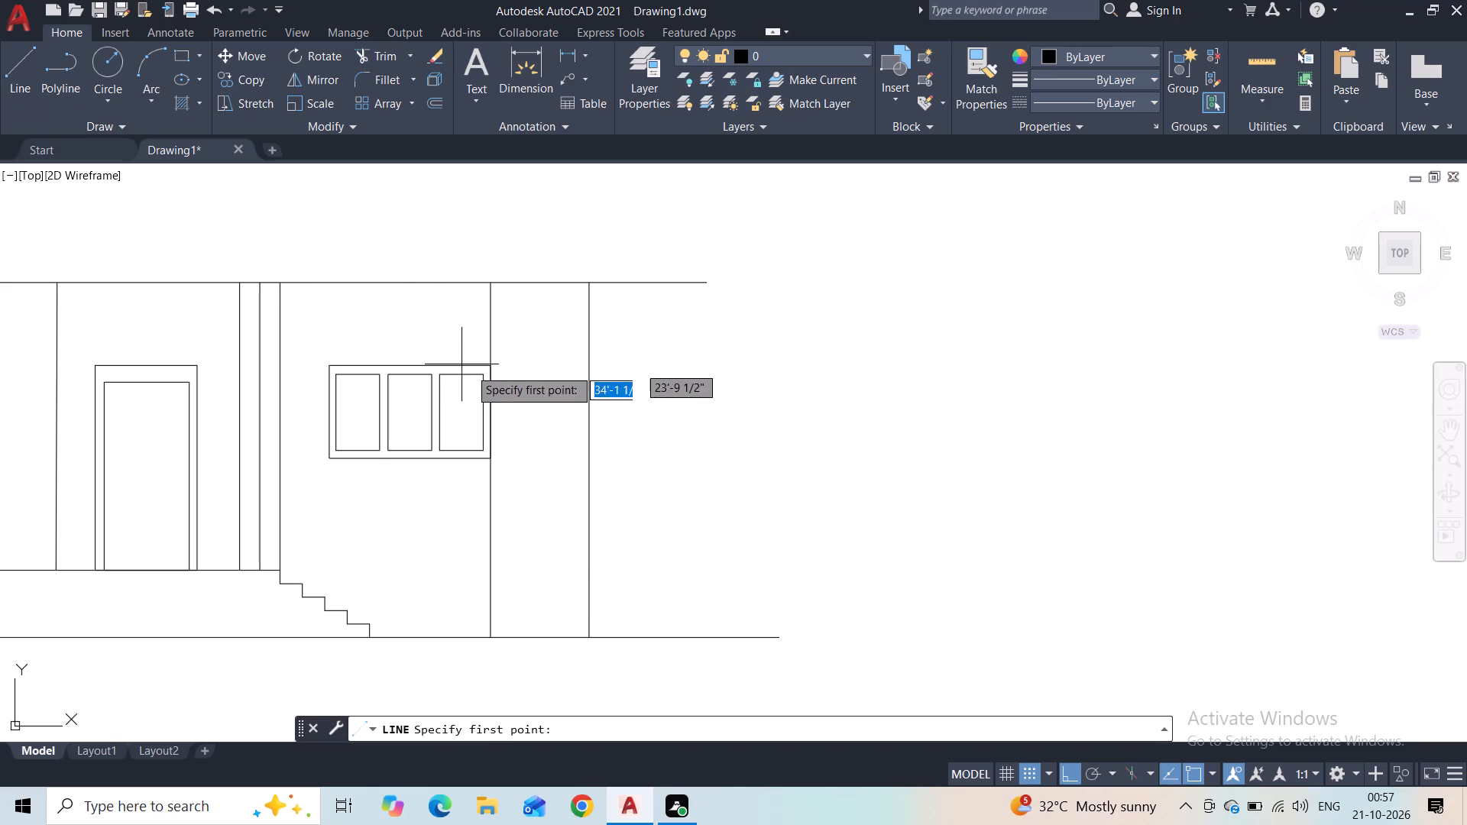
pyautogui.press('Escape')
# Draw another full-height vertical line roughly midway between the two verticals right of the copied window.
pyautogui.scroll(-1, 518, 357)
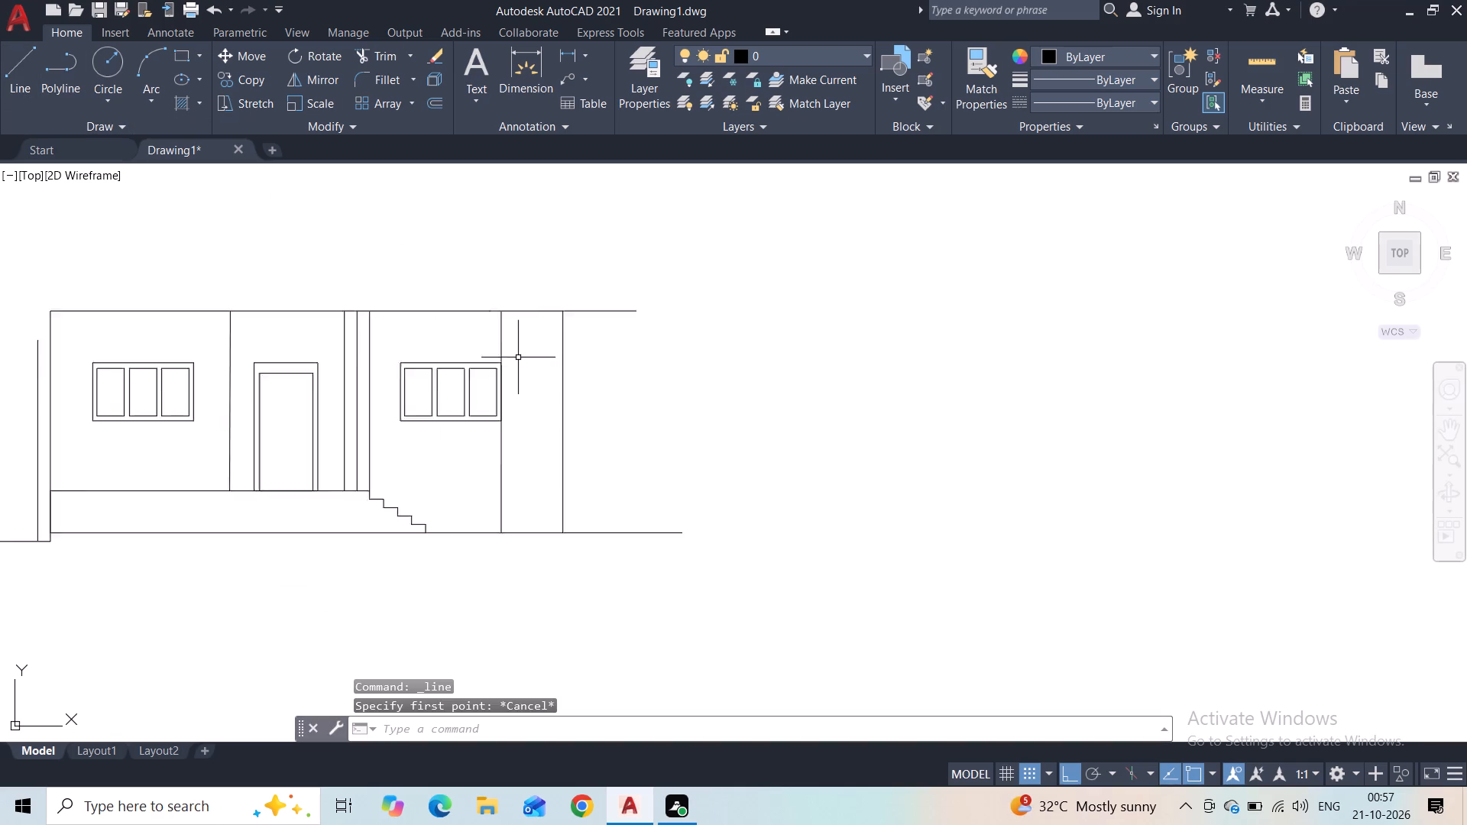
pyautogui.scroll(-1, 518, 357)
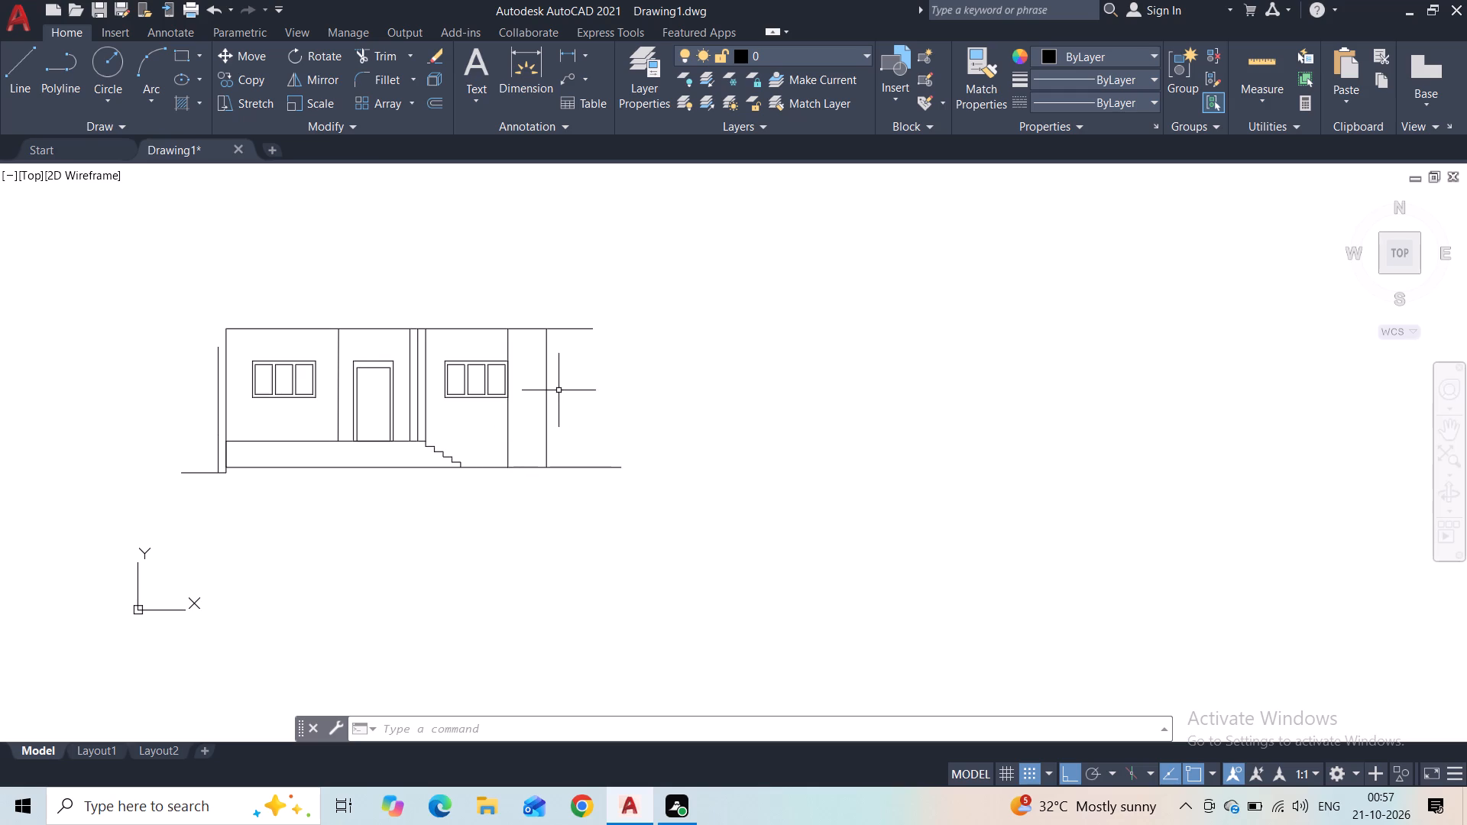
pyautogui.moveTo(560, 389); pyautogui.dragTo(616, 469, button='middle')
pyautogui.scroll(1, 611, 454)
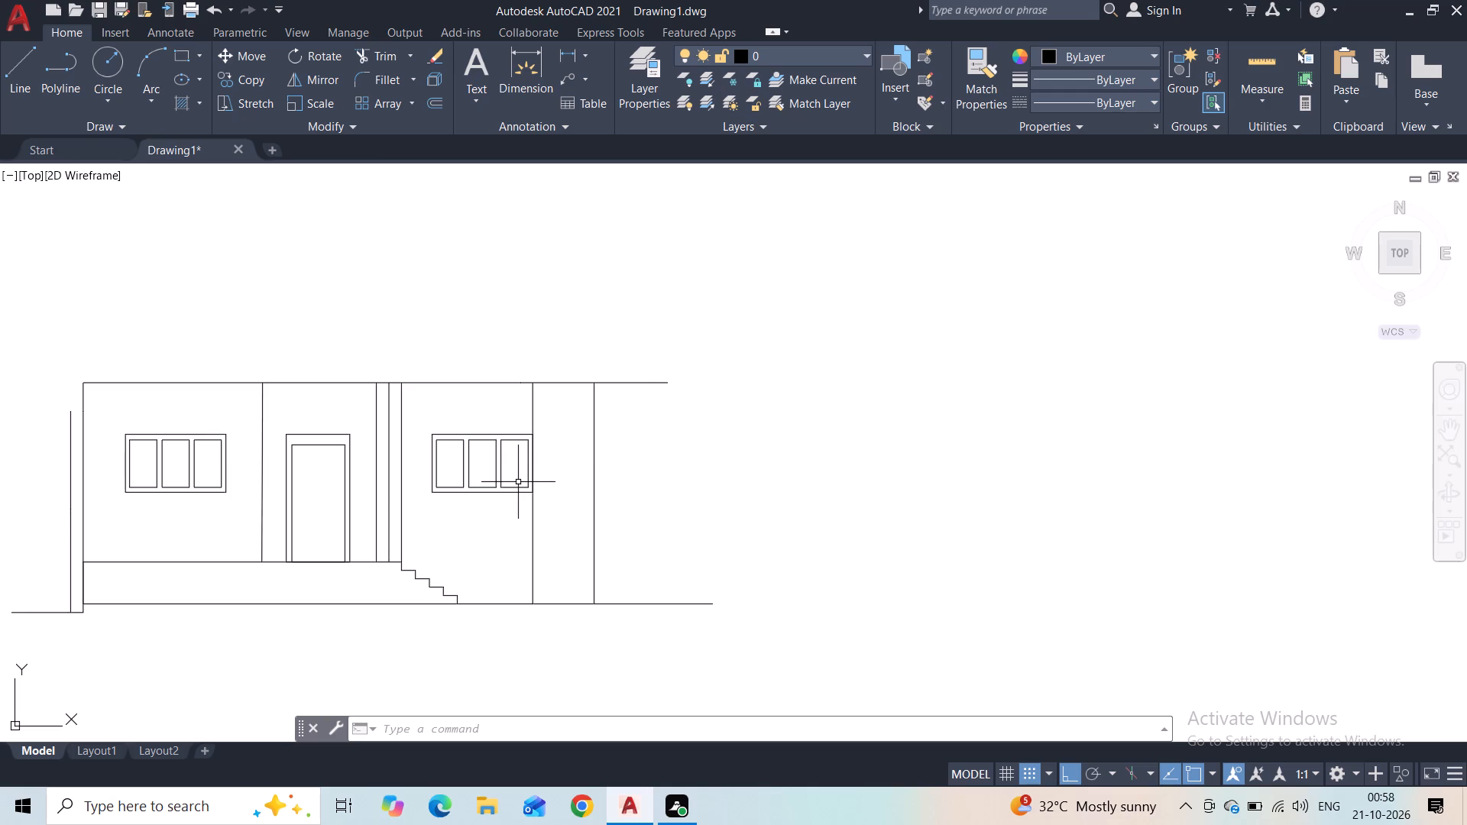
pyautogui.click(31, 66)
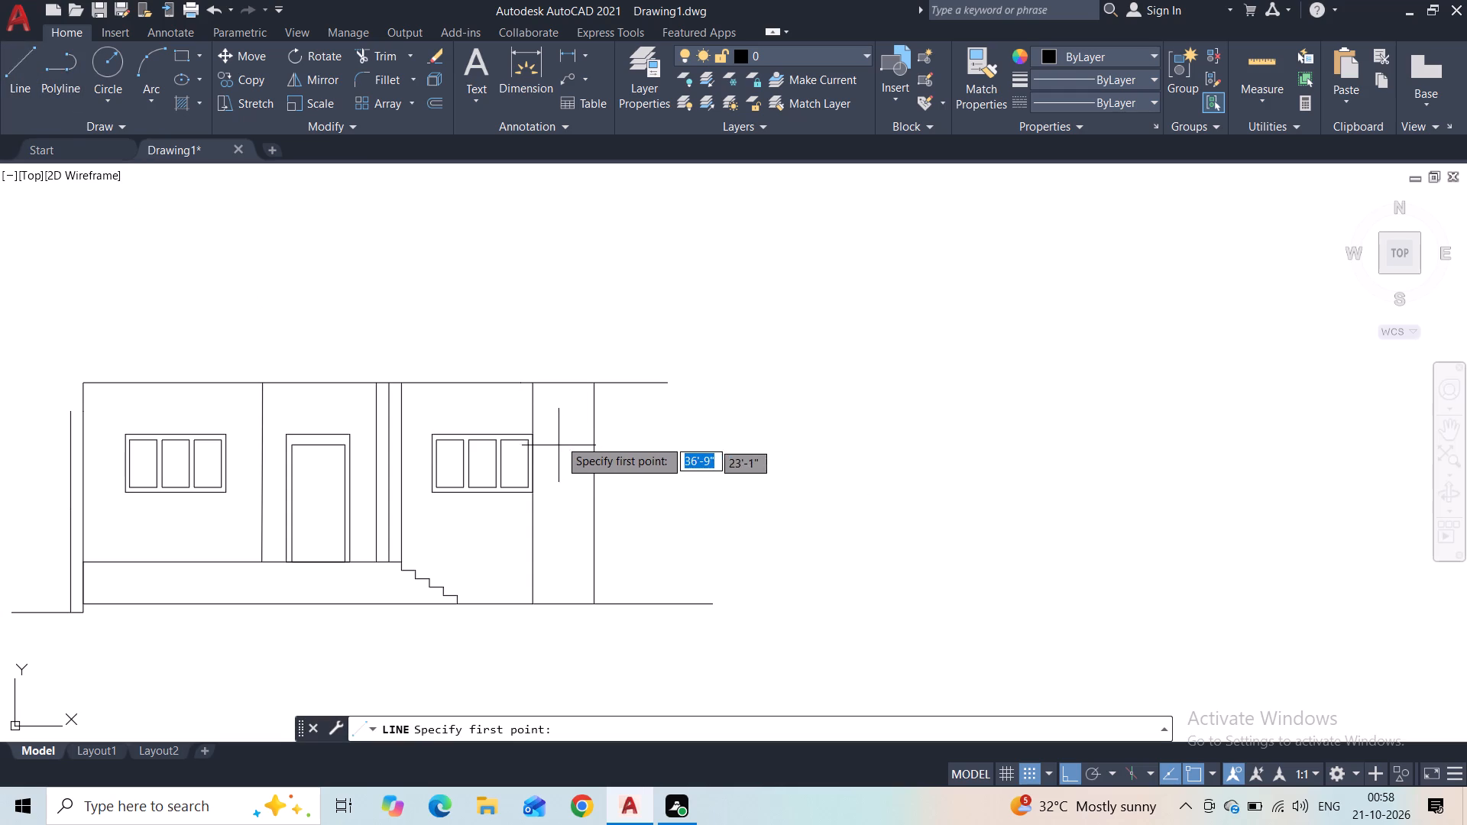
pyautogui.click(562, 387)
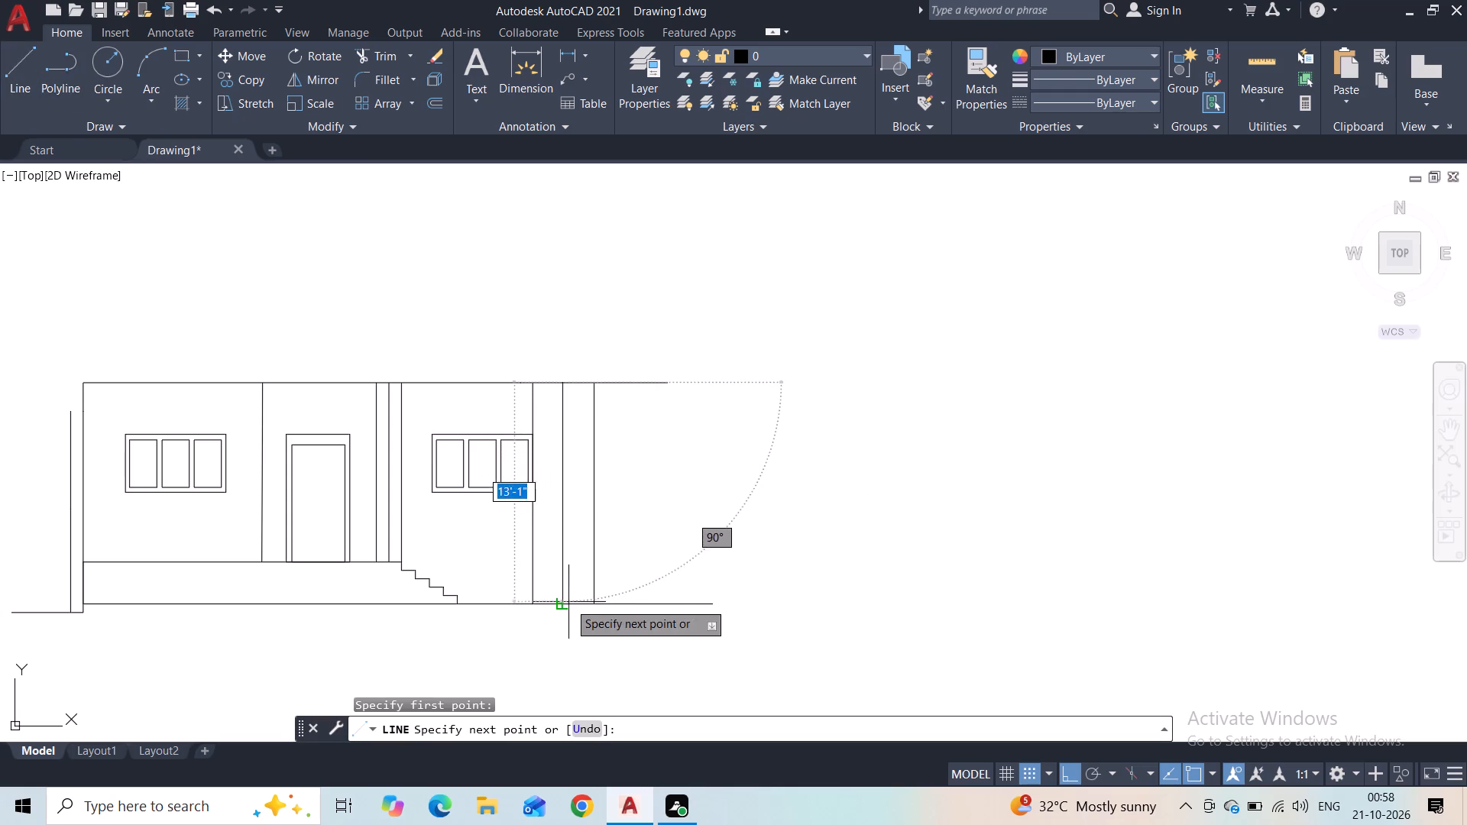
pyautogui.click(566, 603)
pyautogui.press('Escape')
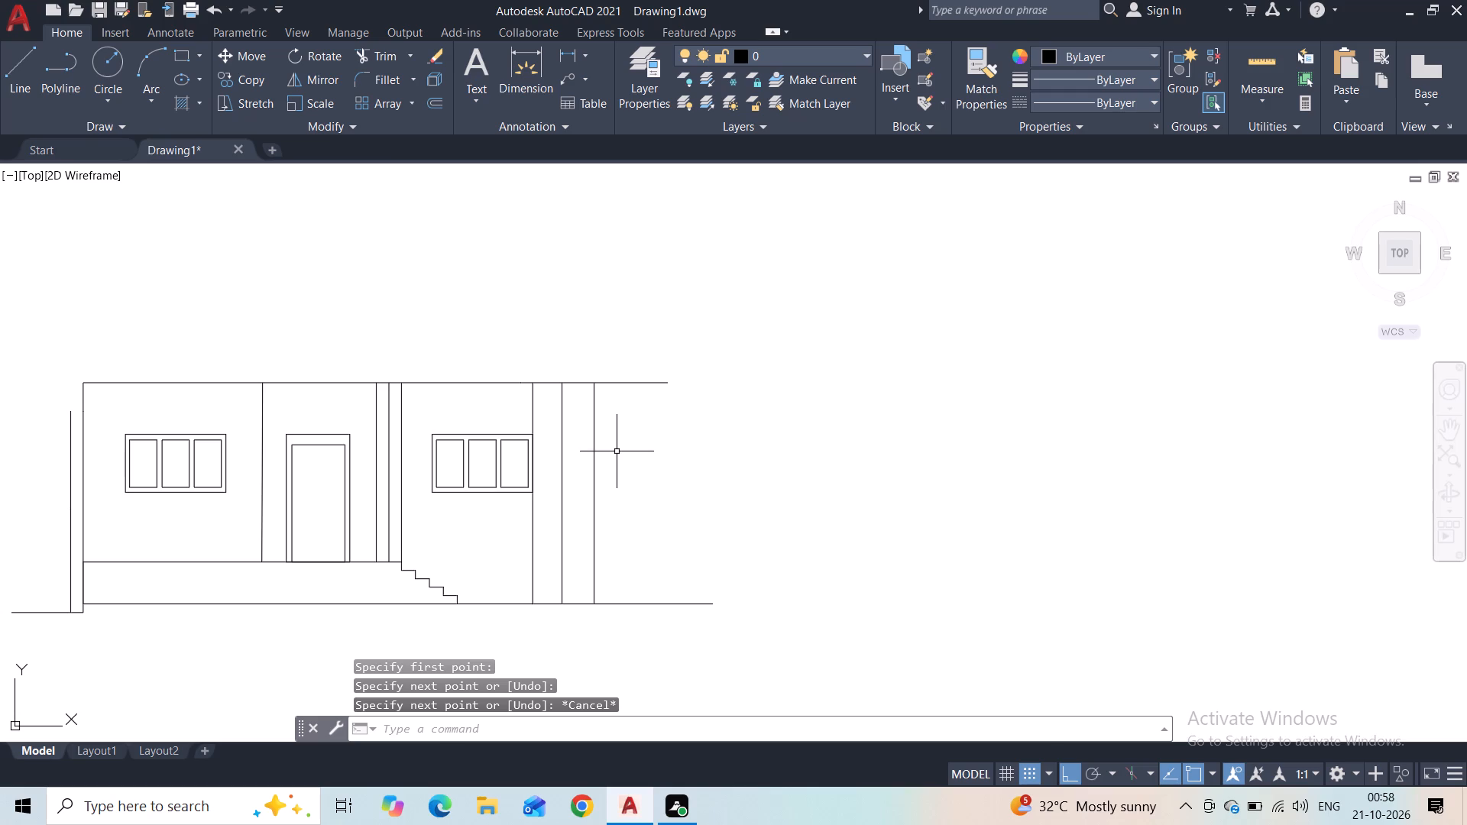
# From the last vertical's foot, draw a short line down to the left ground line's level, then a horizontal about 7'-1 1/2" rightward.
pyautogui.moveTo(462, 530); pyautogui.dragTo(542, 400, button='middle')
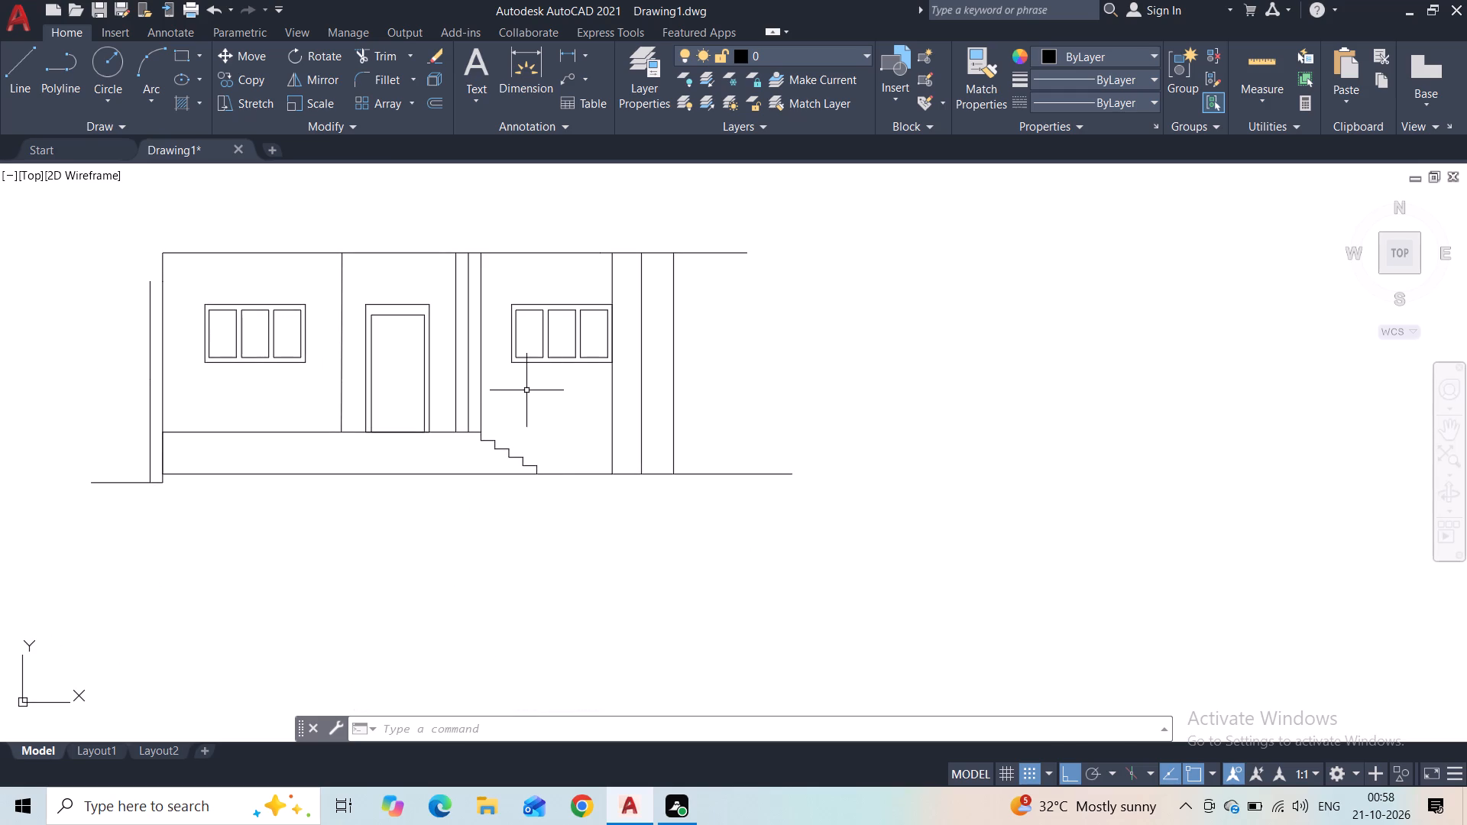
pyautogui.click(8, 73)
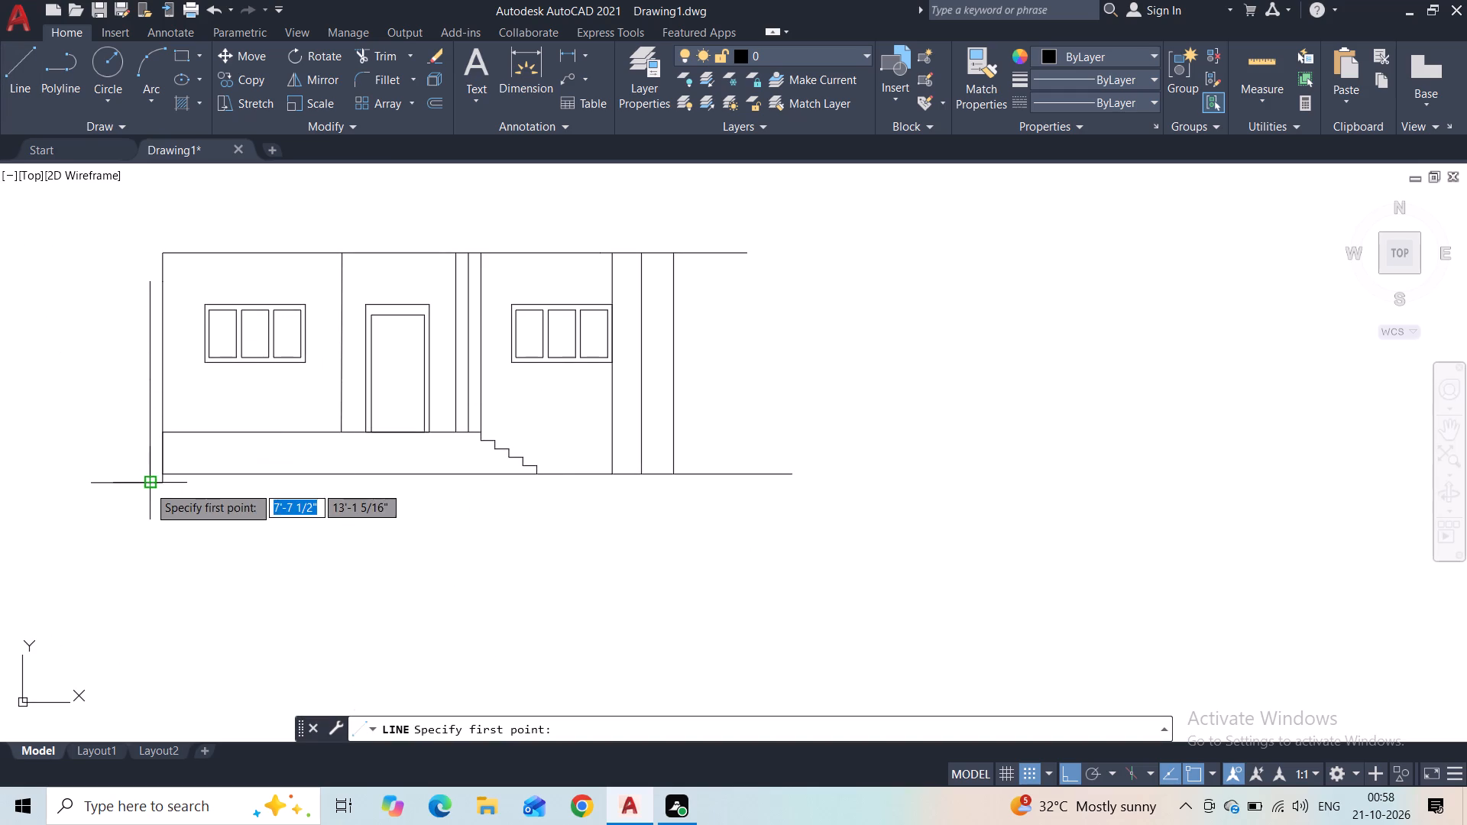
pyautogui.press('Escape')
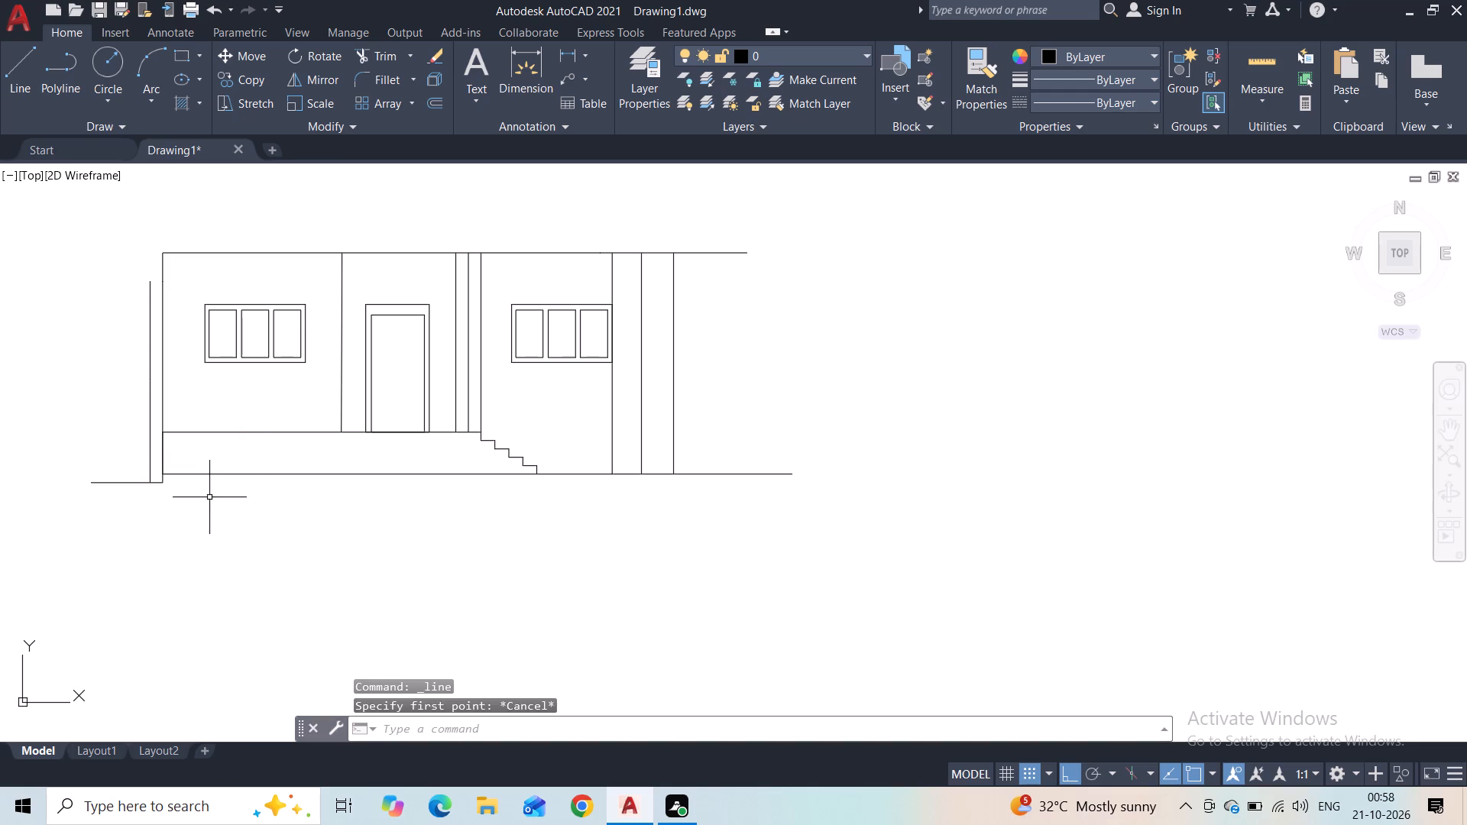
pyautogui.press('space')
pyautogui.scroll(2, 168, 484)
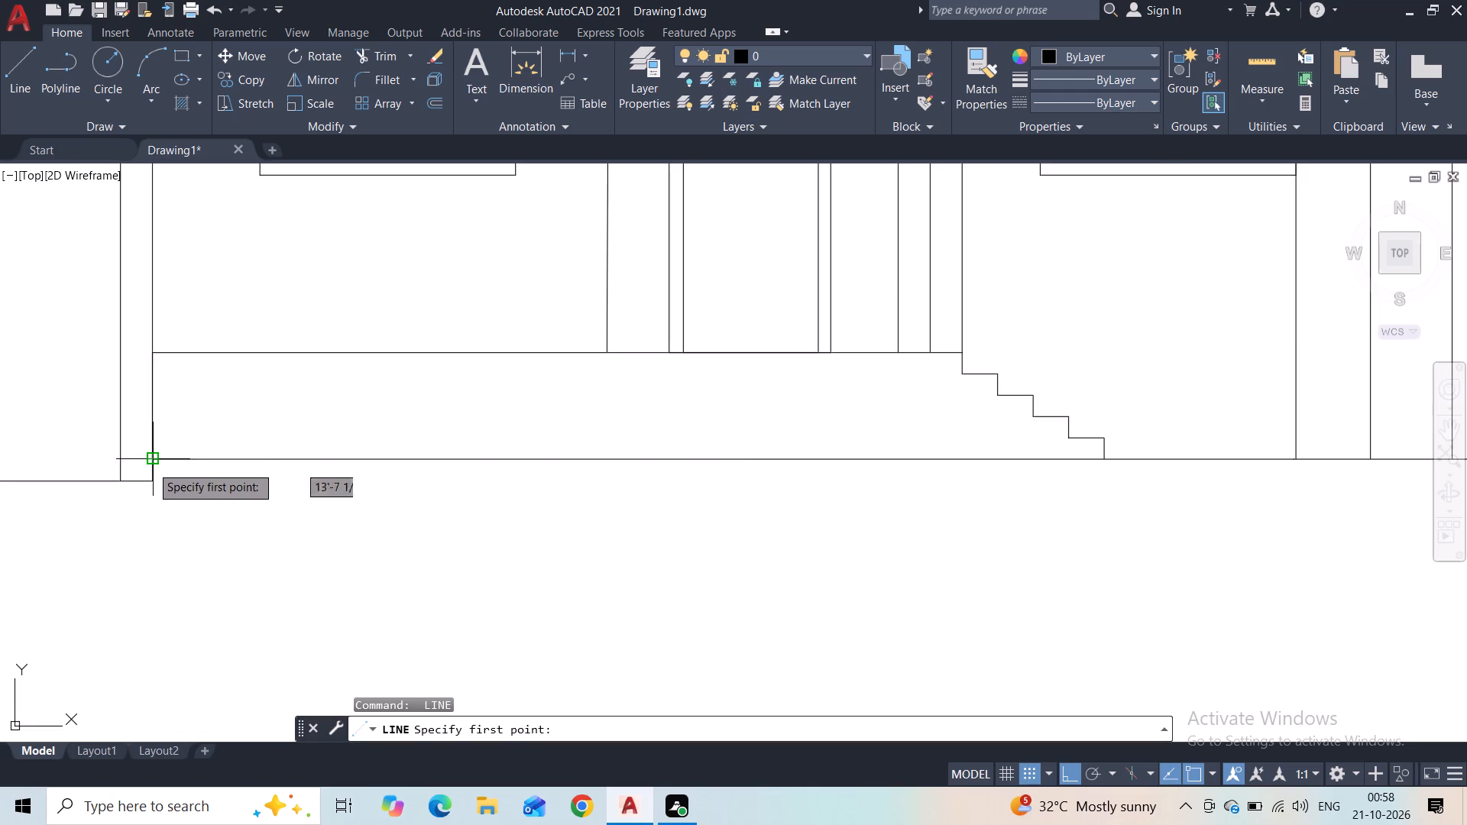
pyautogui.moveTo(323, 495); pyautogui.dragTo(44, 493, button='middle')
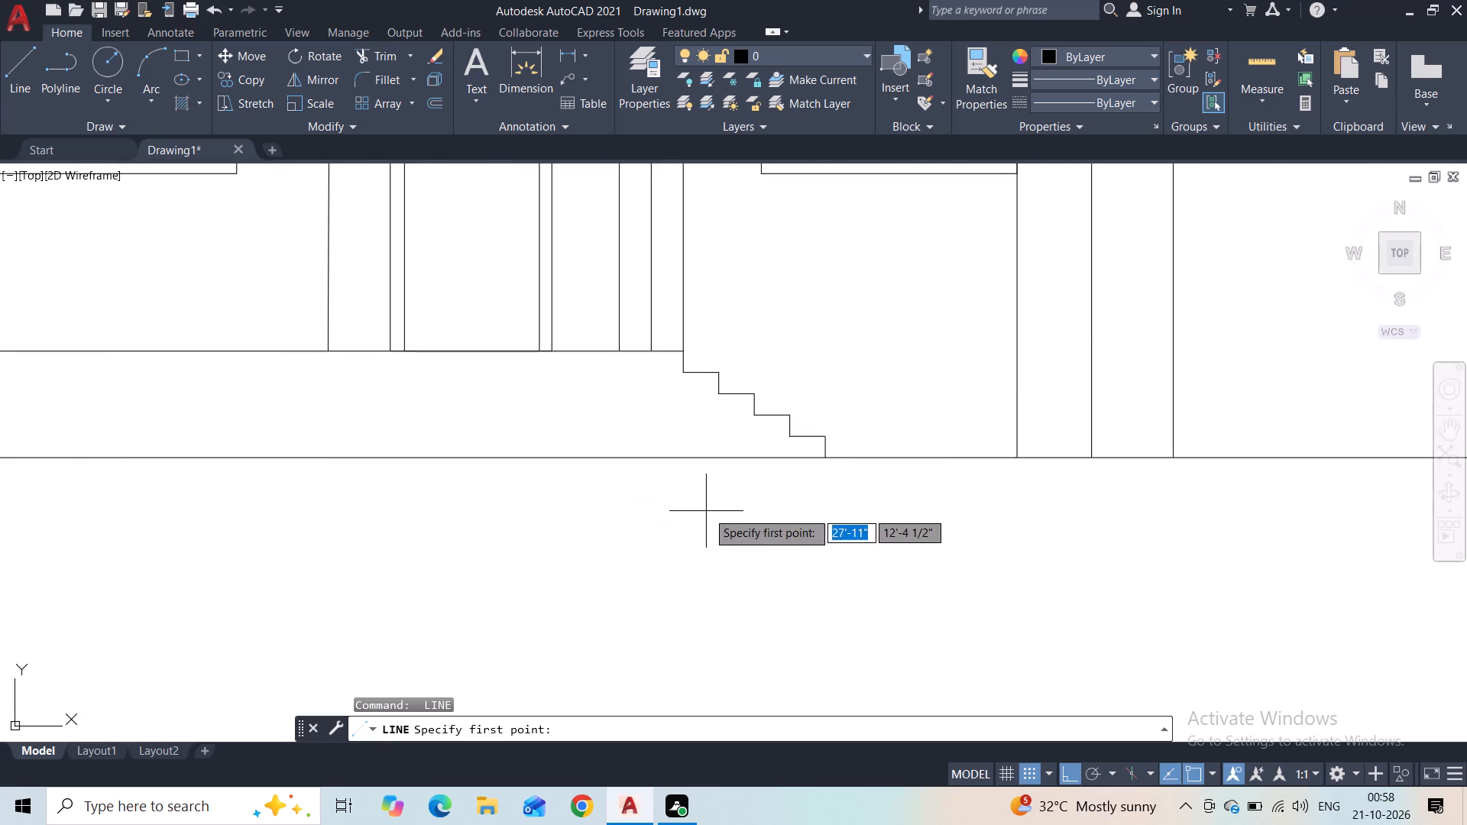
pyautogui.scroll(-1, 698, 519)
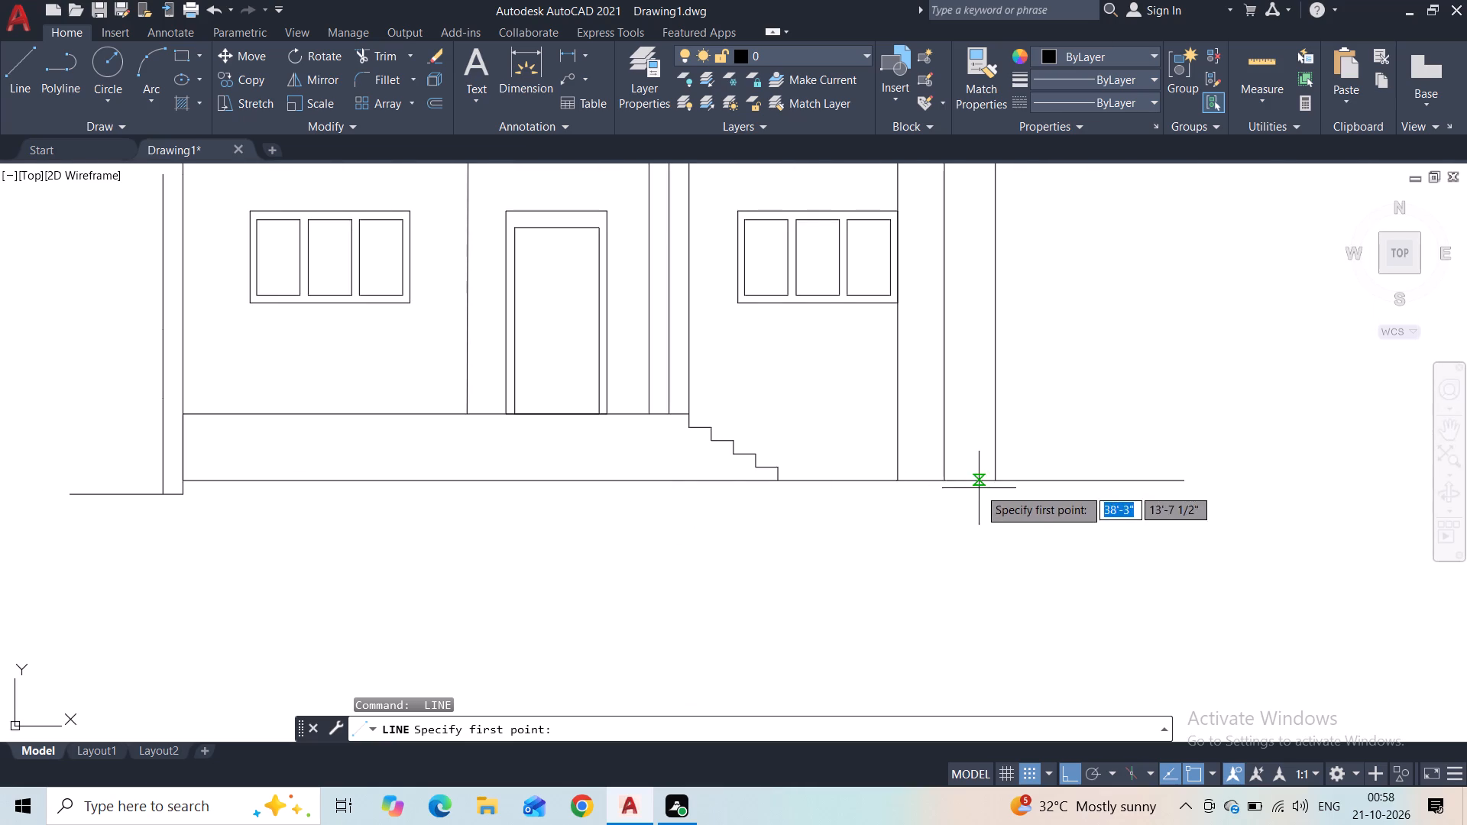
pyautogui.click(992, 481)
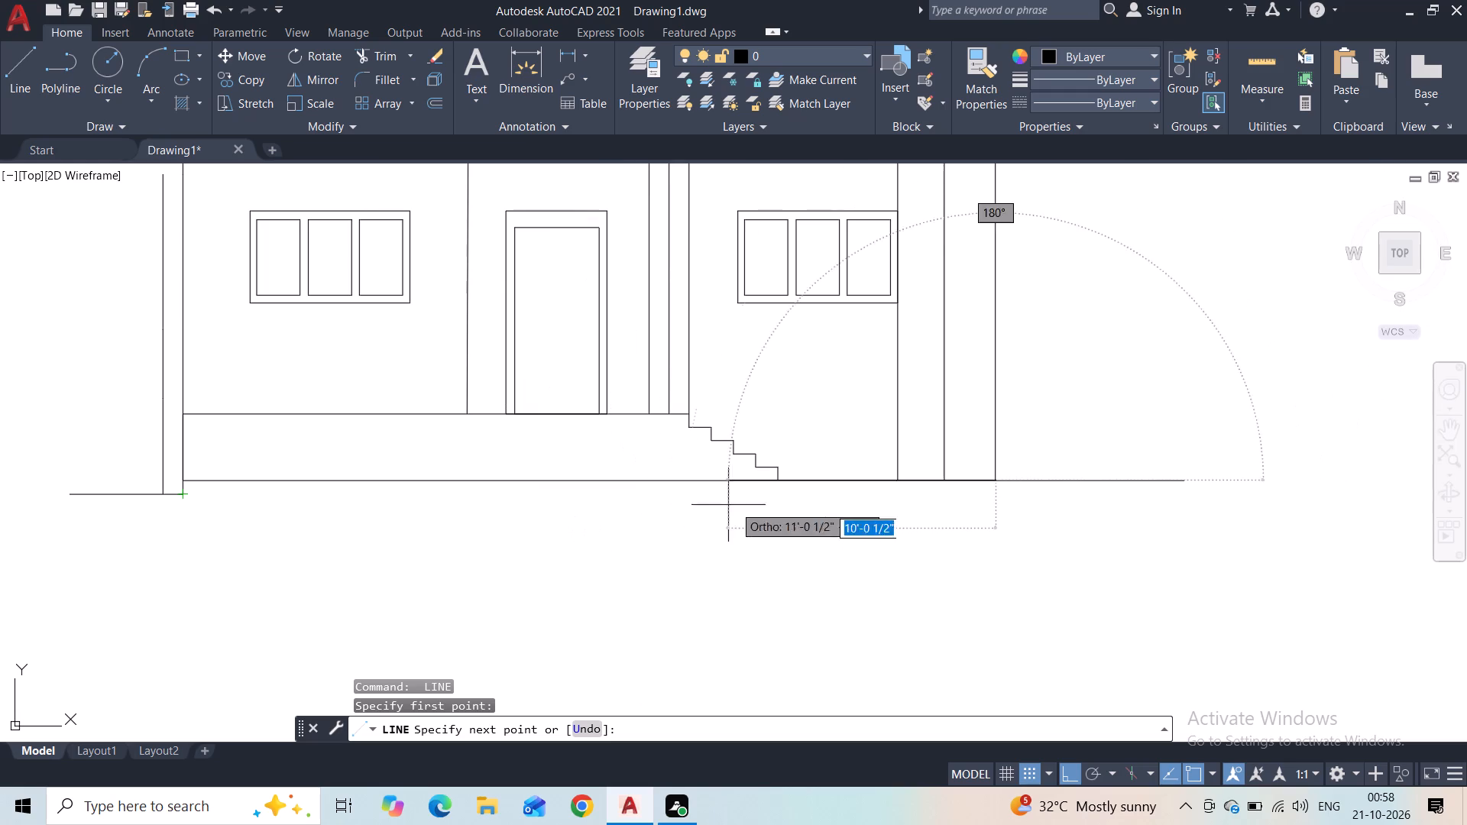
pyautogui.click(999, 498)
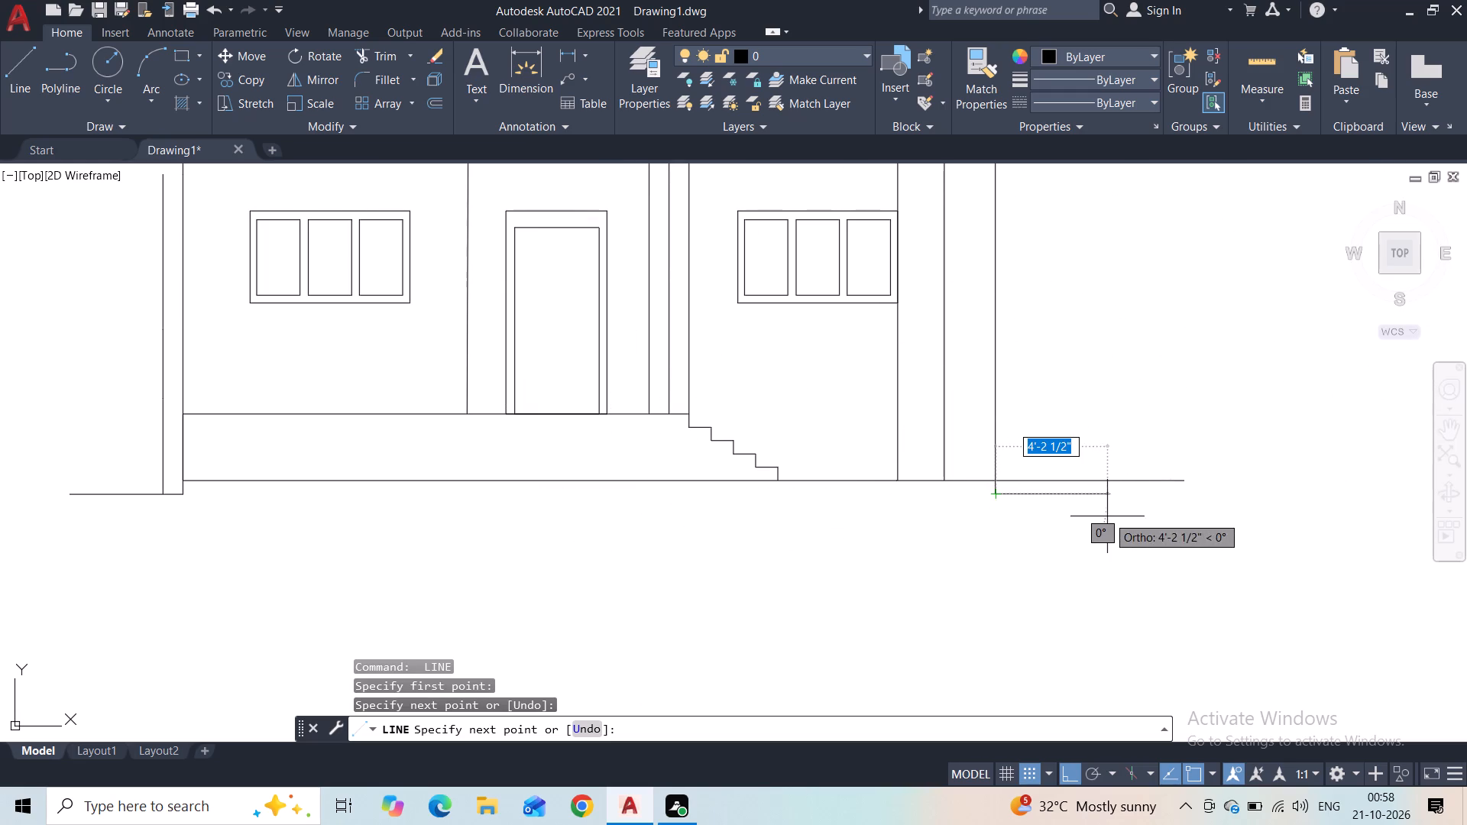
pyautogui.click(1186, 513)
pyautogui.press('Escape')
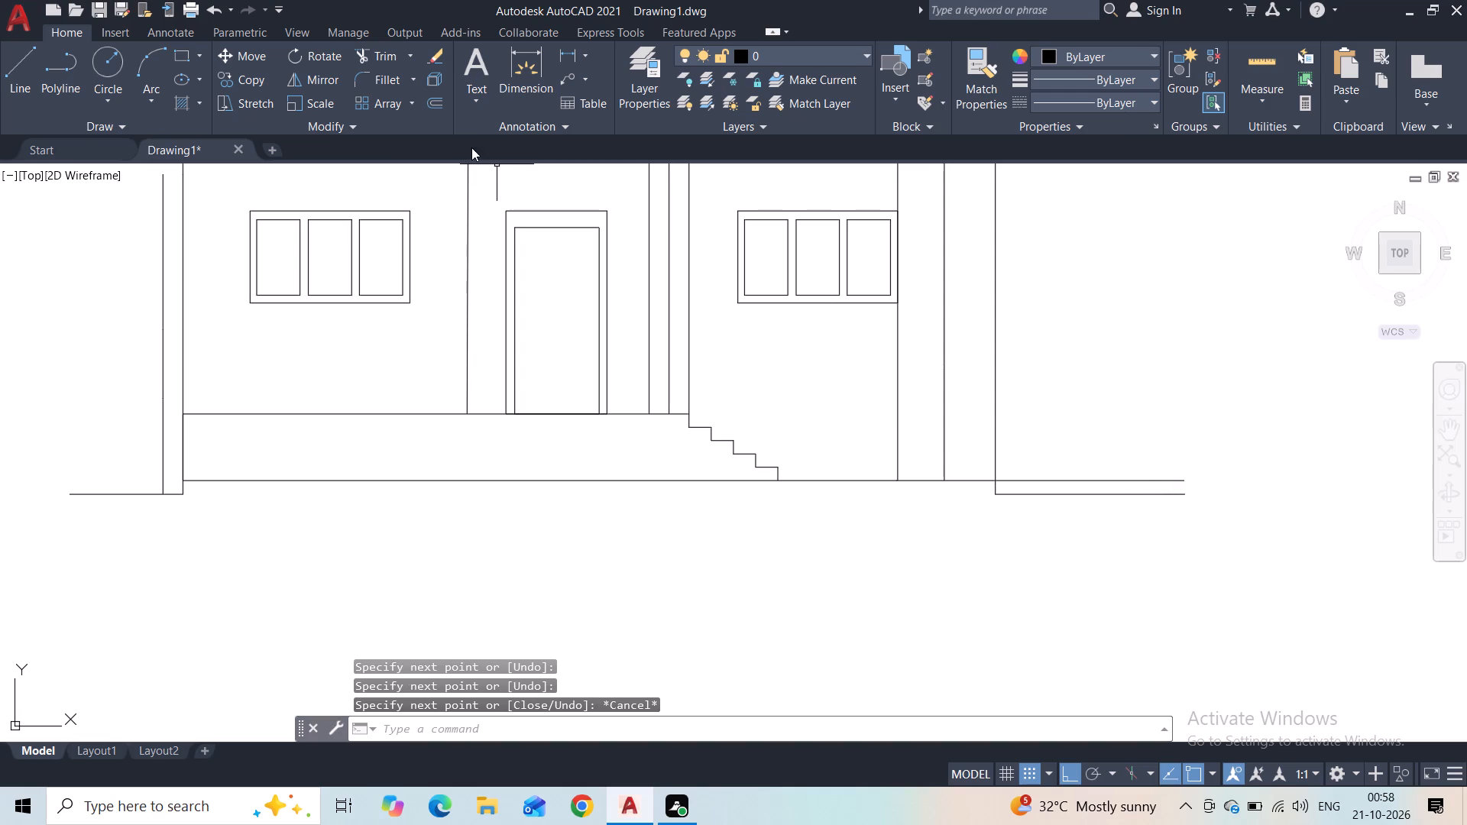
# Trim the part of the lower horizontal line that extends right of the last vertical line.
pyautogui.click(386, 59)
pyautogui.moveTo(1041, 471); pyautogui.dragTo(1039, 479)
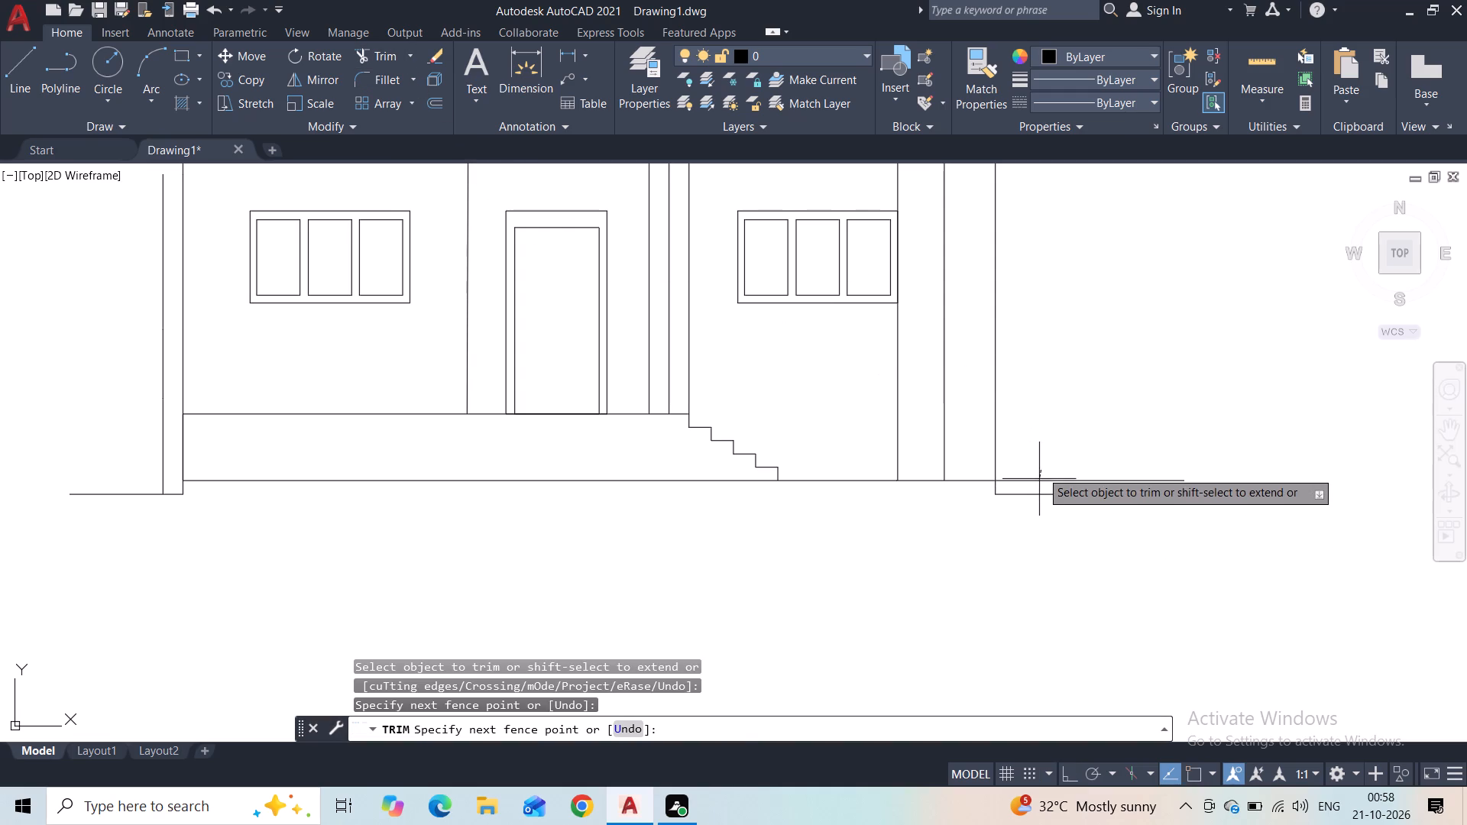
pyautogui.moveTo(1039, 479); pyautogui.dragTo(1034, 484)
pyautogui.press('Escape')
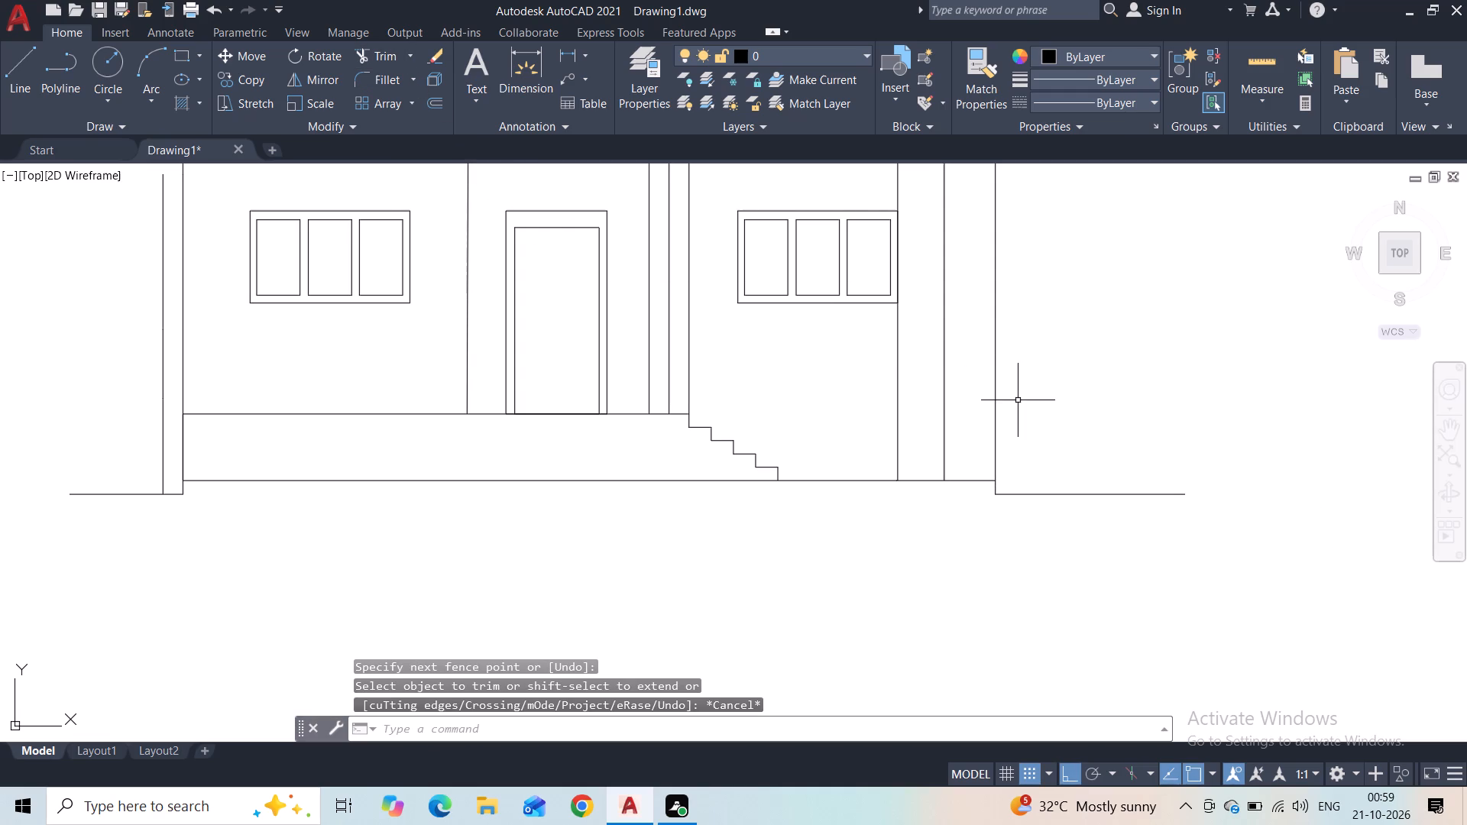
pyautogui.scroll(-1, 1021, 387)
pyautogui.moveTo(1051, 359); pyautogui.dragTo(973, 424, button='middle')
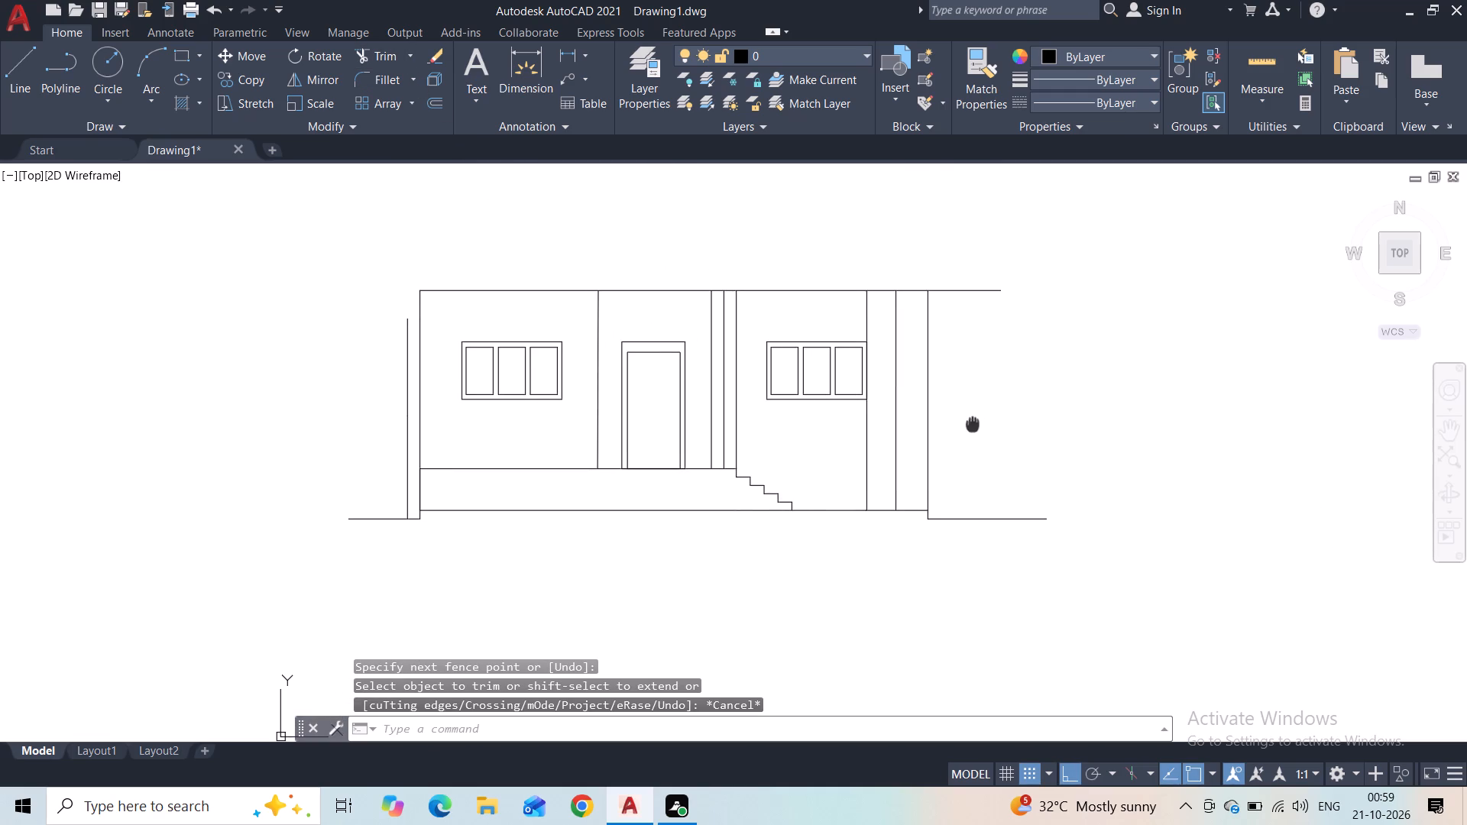
# Offset the last full-height vertical line, at the start of the right ground line, 9" outward to the right.
pyautogui.moveTo(973, 424); pyautogui.dragTo(962, 440, button='middle')
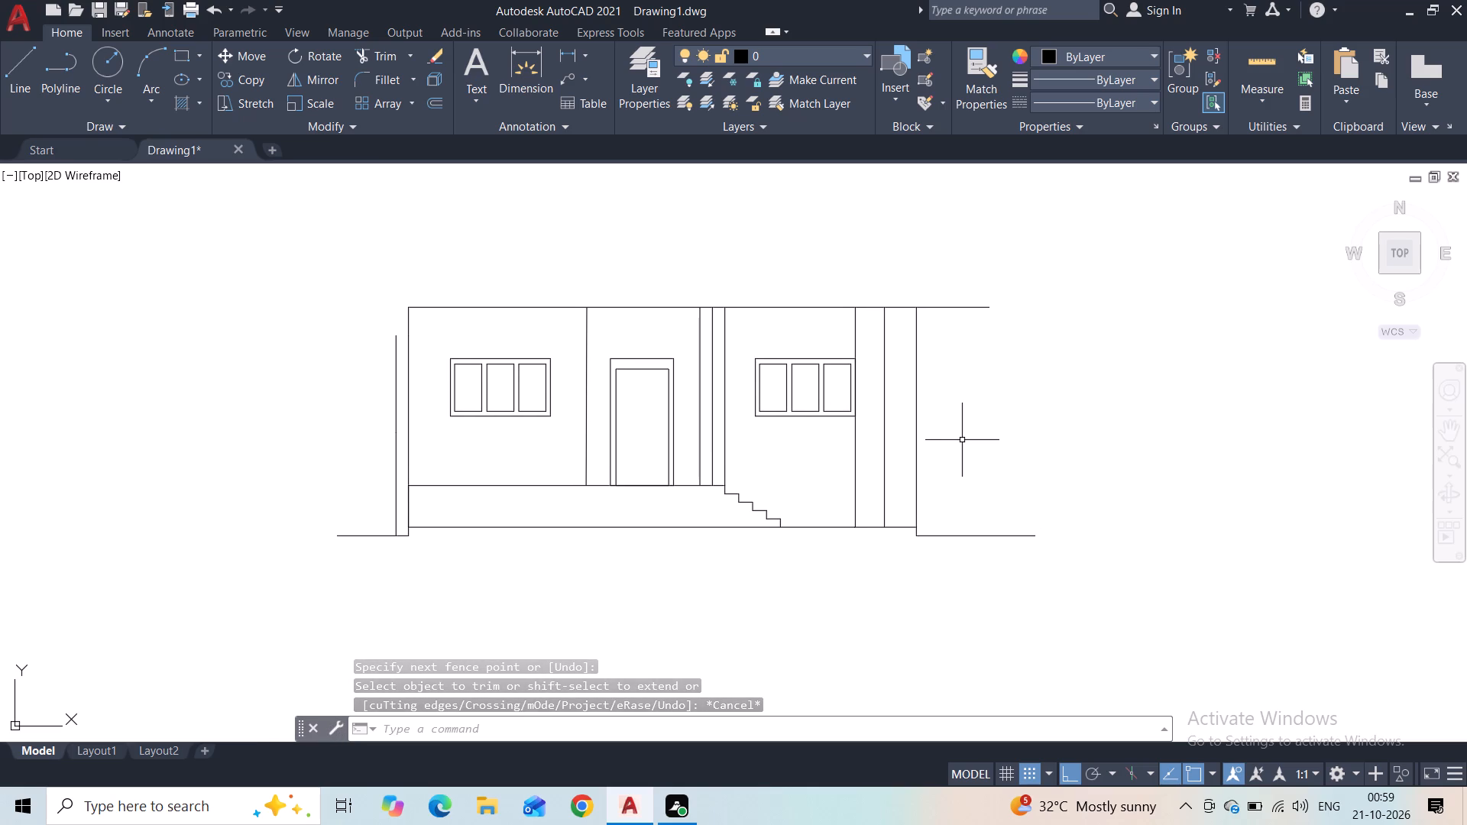
pyautogui.click(944, 406)
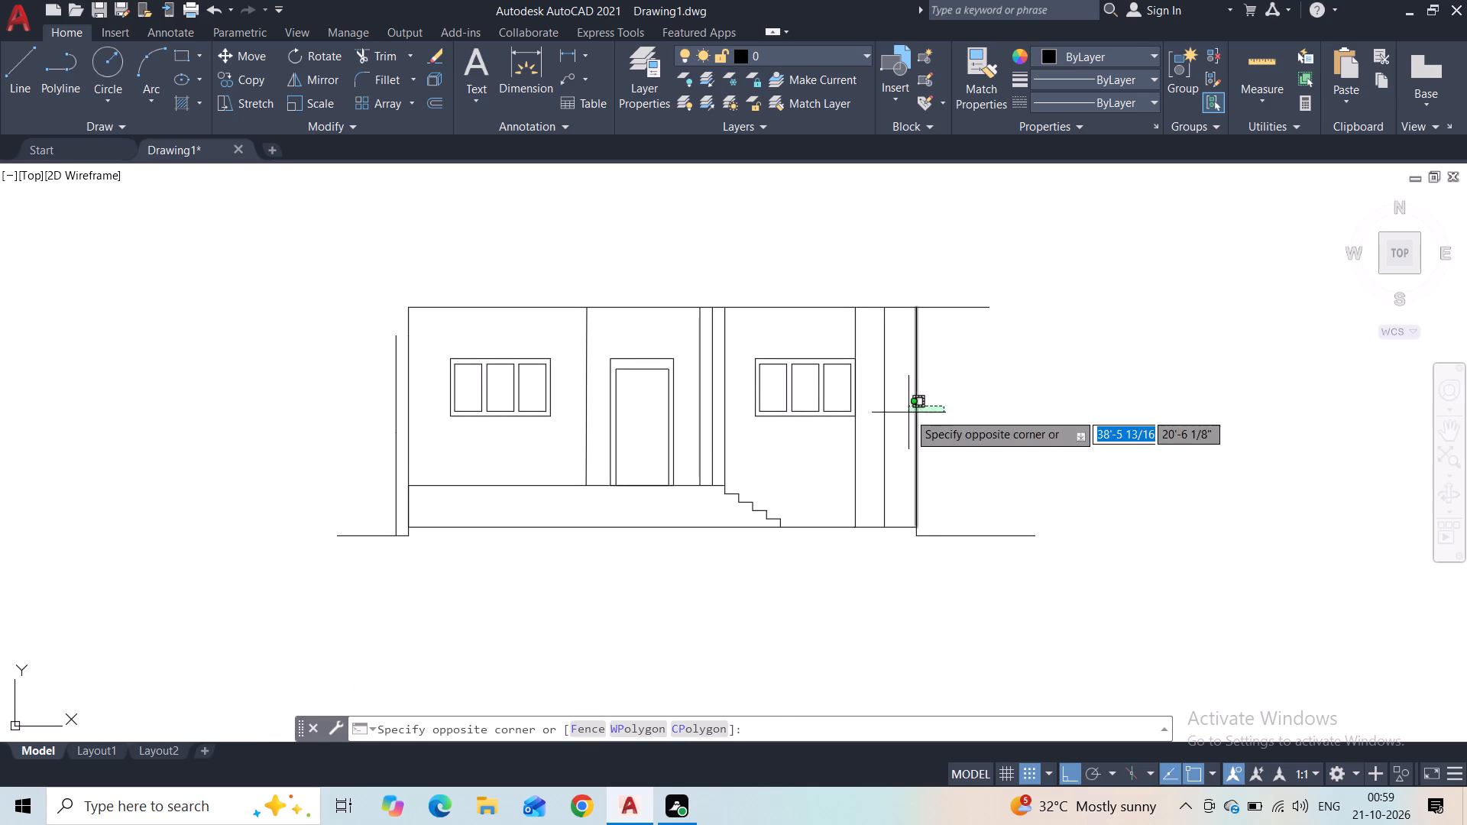
pyautogui.click(904, 414)
pyautogui.click(431, 96)
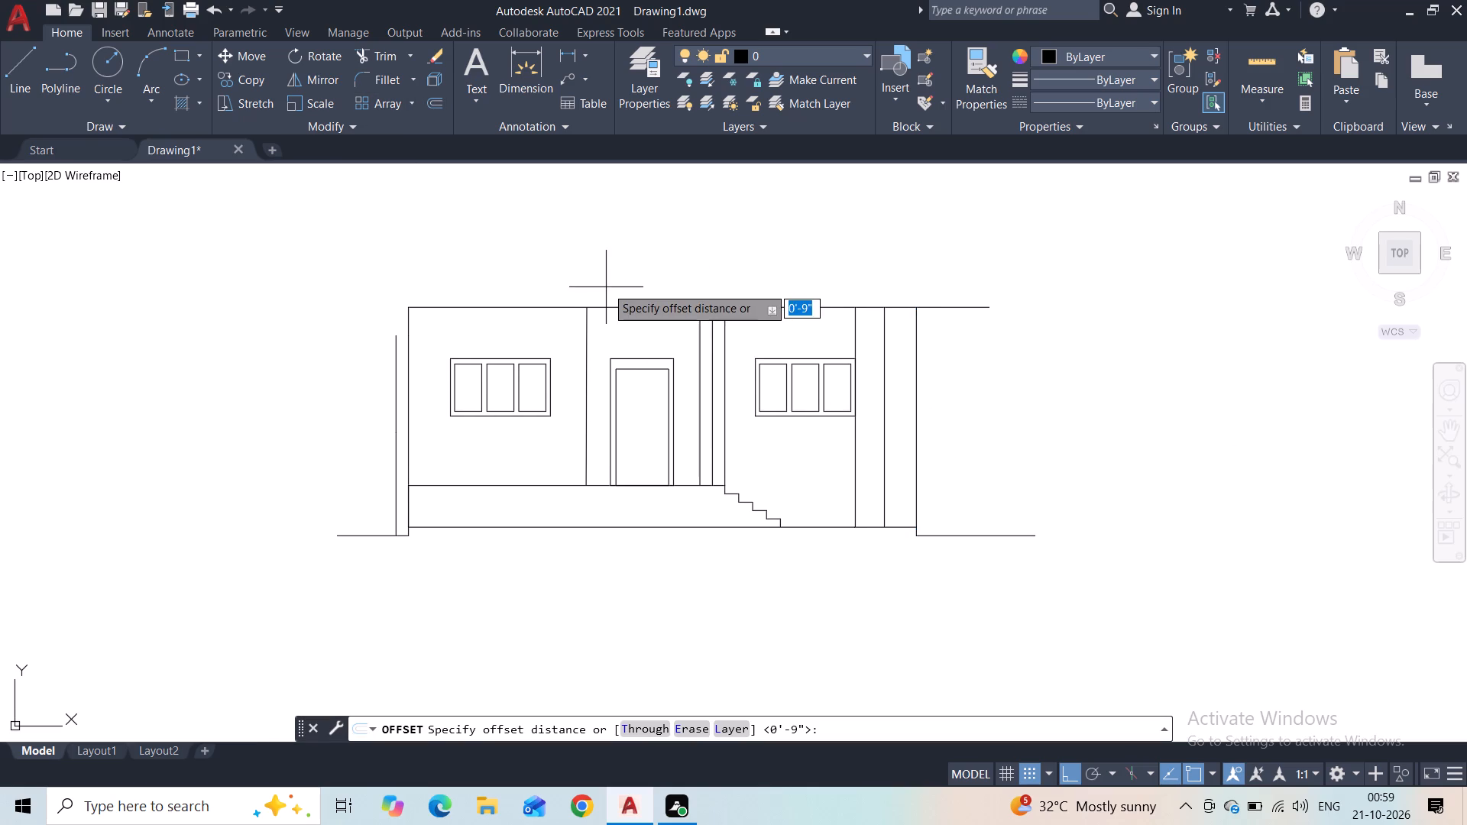
pyautogui.press('9')
pyautogui.hotkey('shift', '"')
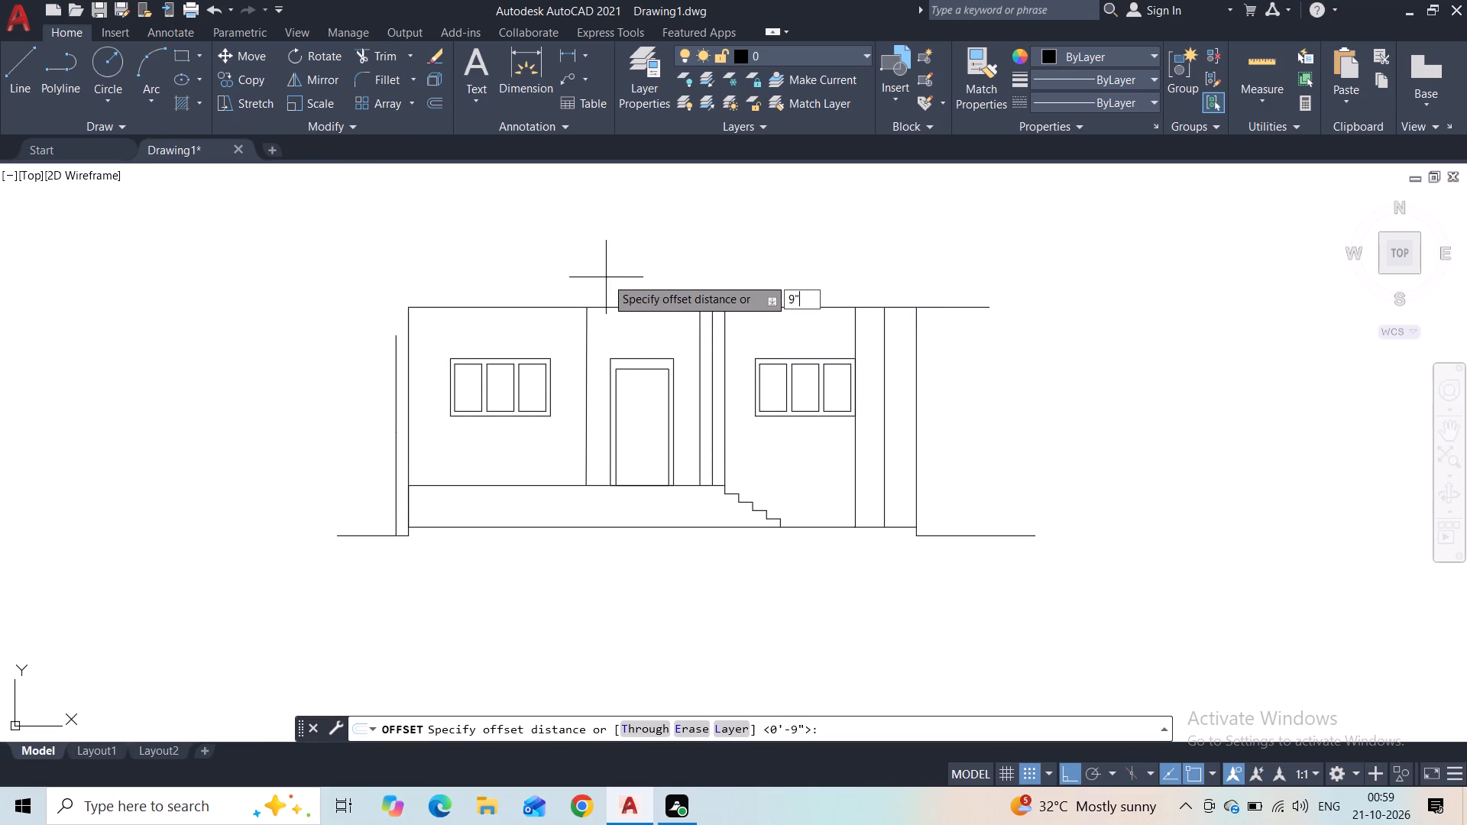
pyautogui.press('Return')
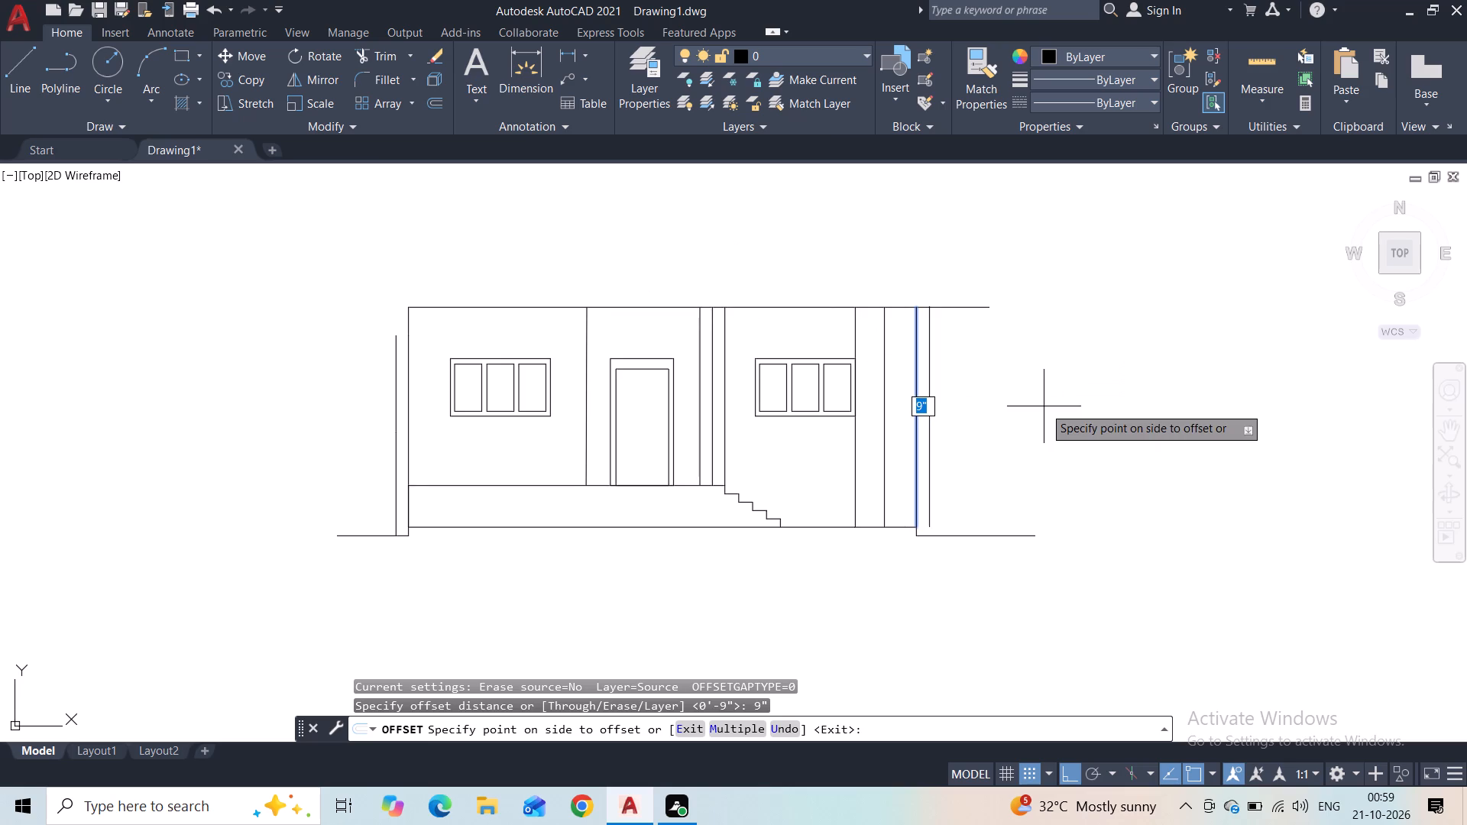
pyautogui.click(1044, 406)
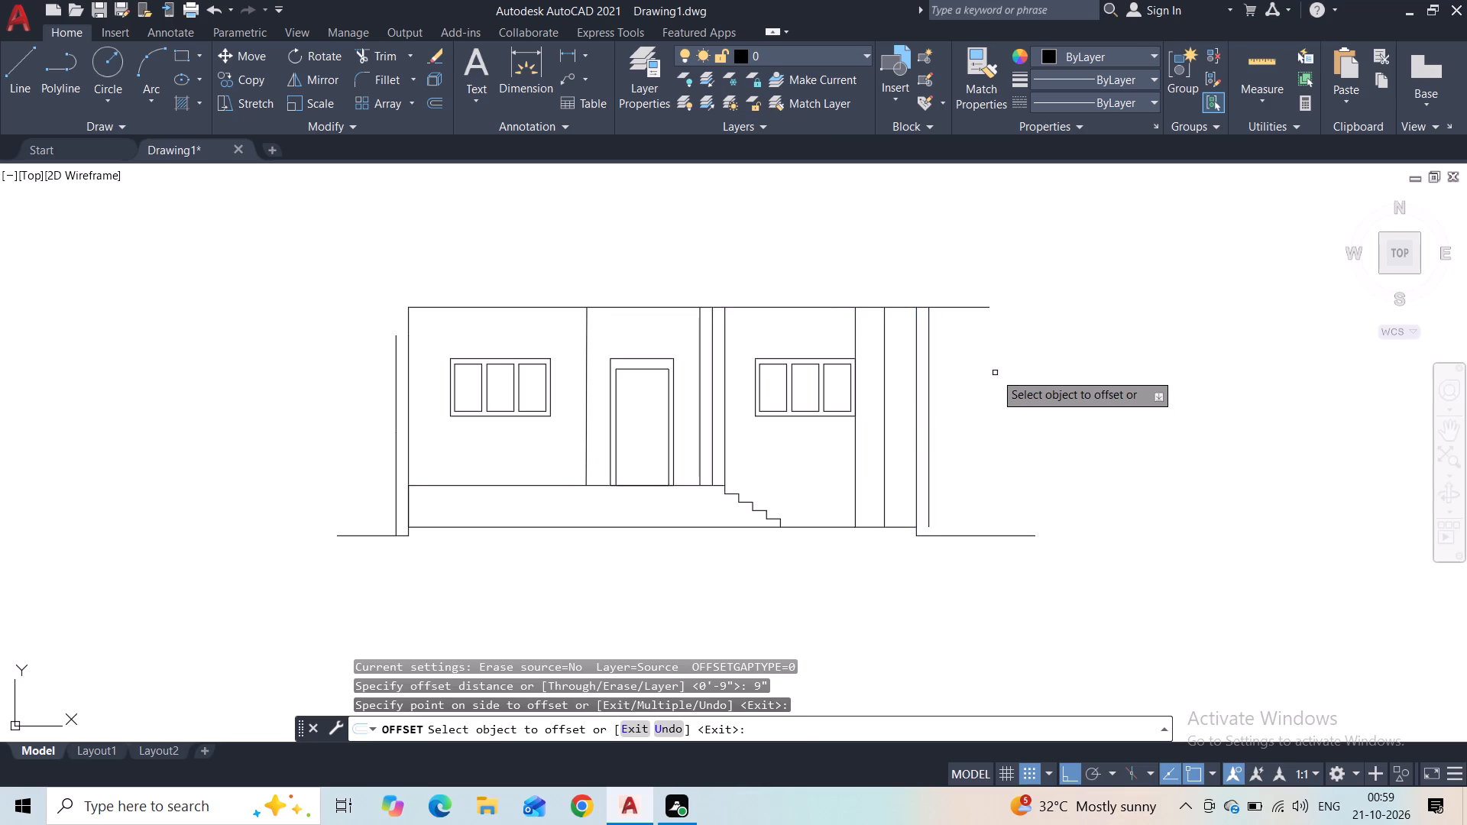
pyautogui.press('Escape')
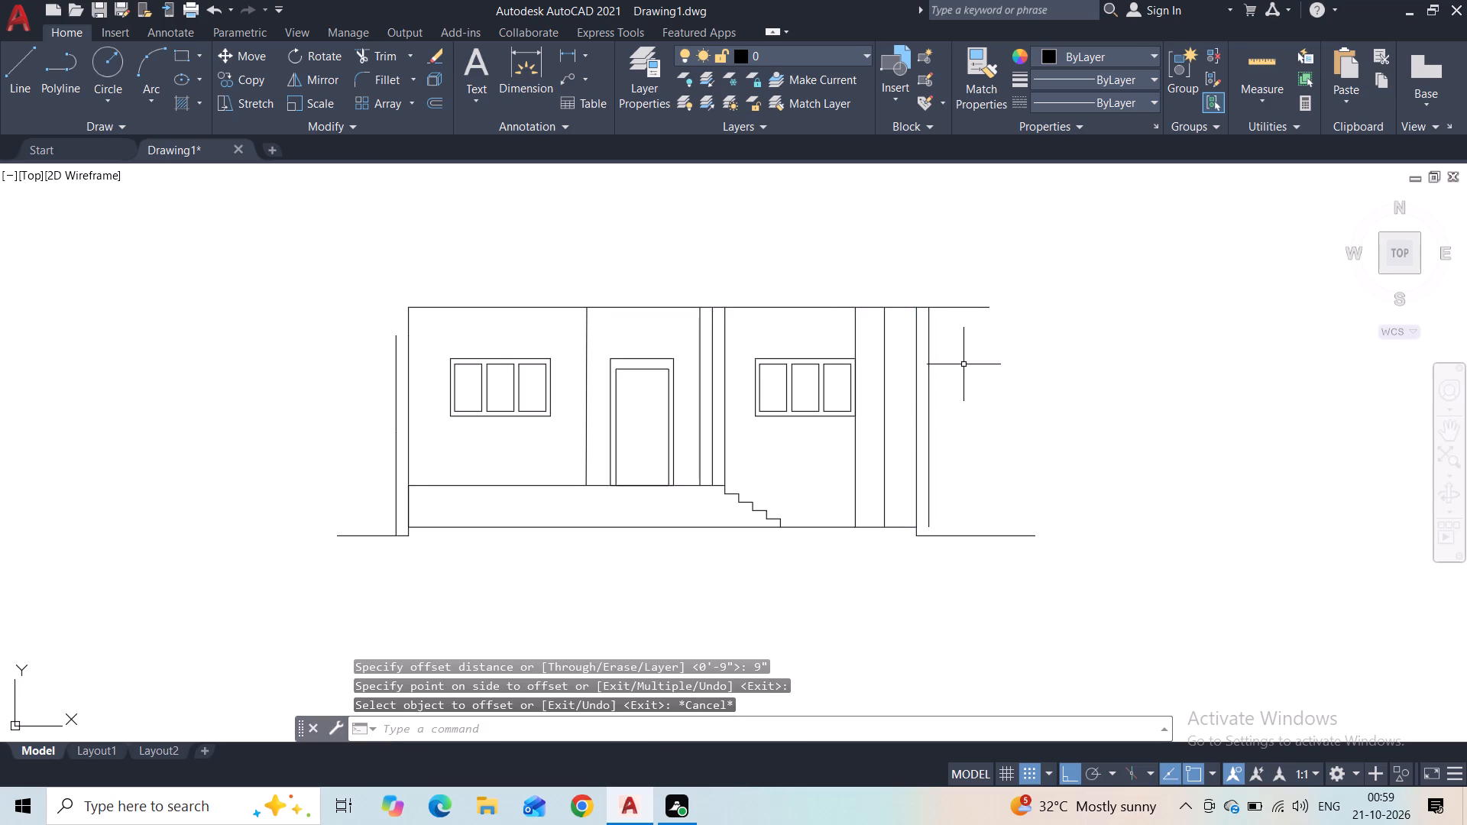
# Draw a tall vertical line straight up from the top end of the 9" offset line, well above the top line.
pyautogui.click(18, 74)
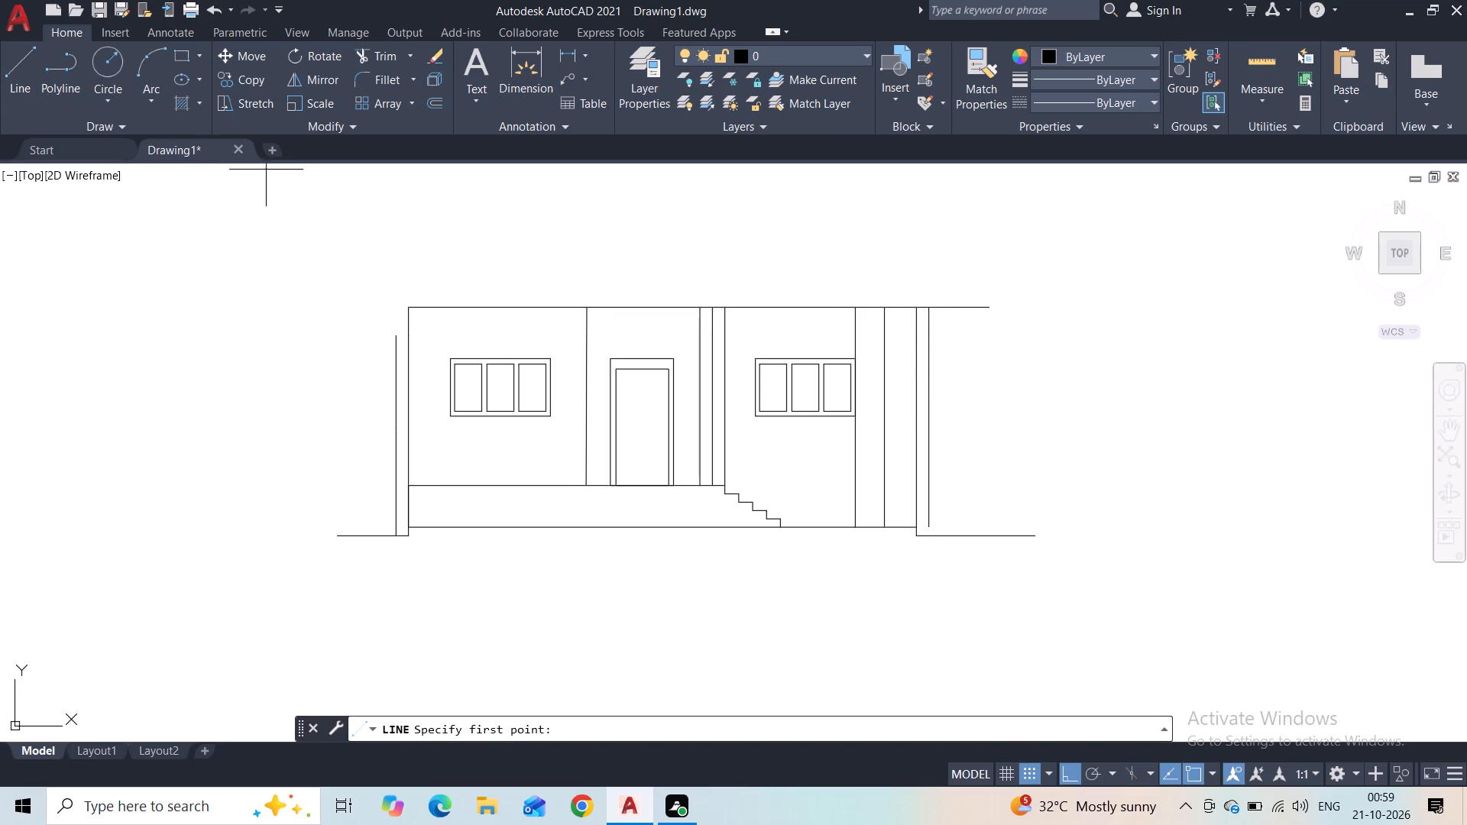
pyautogui.click(930, 309)
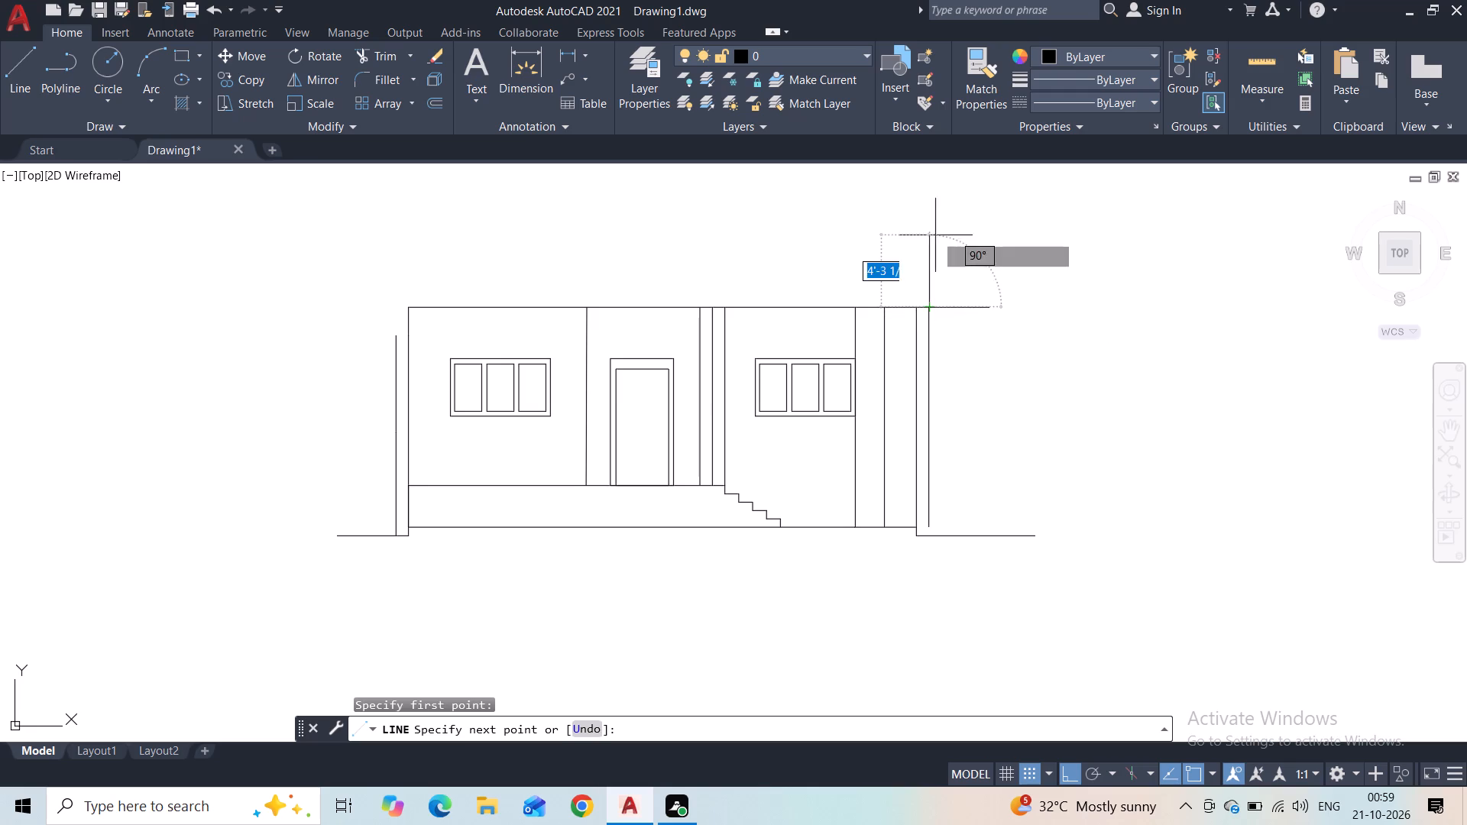
pyautogui.moveTo(934, 243); pyautogui.dragTo(918, 430, button='middle')
pyautogui.click(914, 269)
pyautogui.press('space')
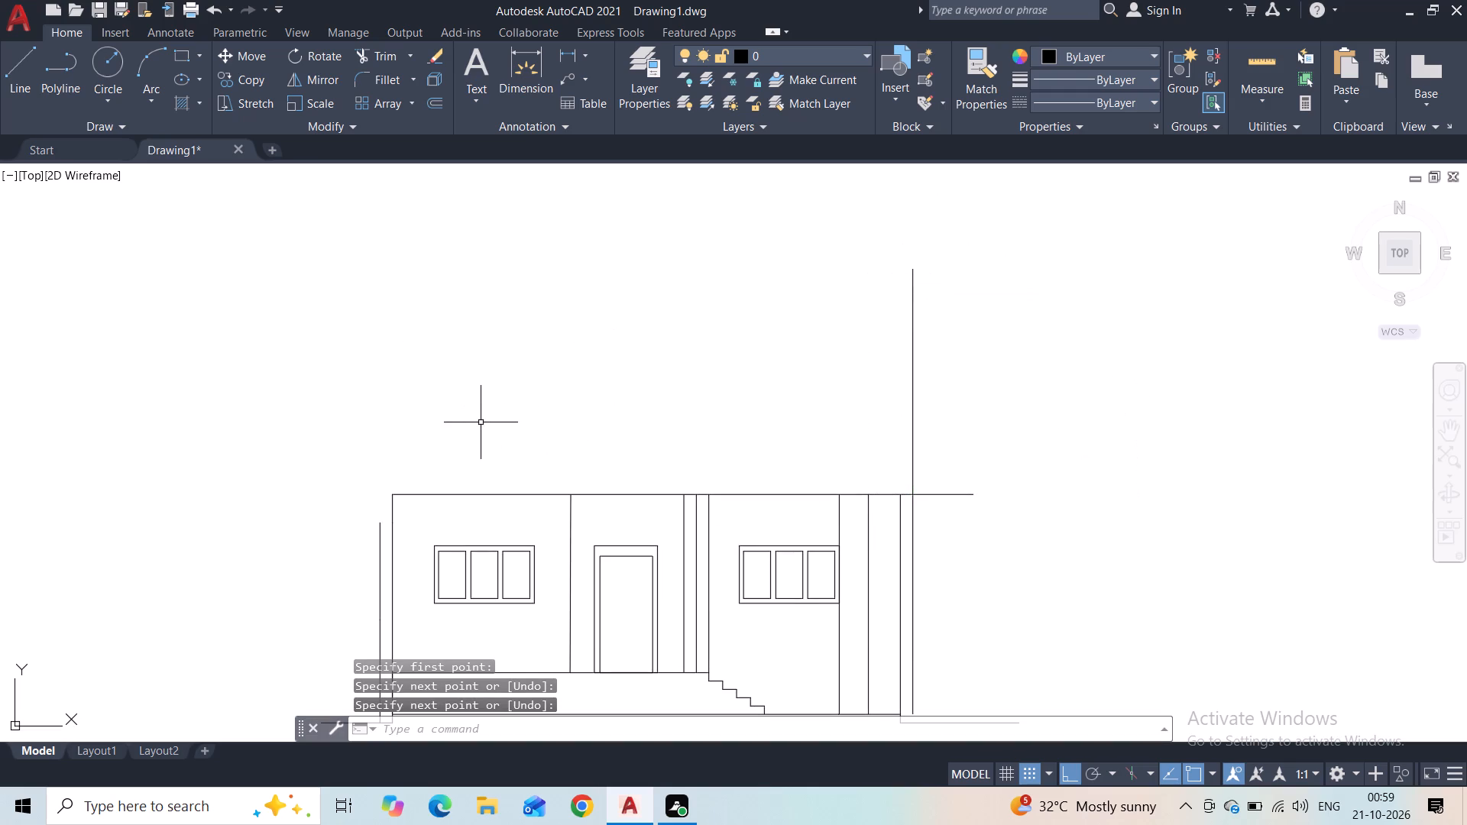
# Draw a vertical line about 15'-9" upward from the top end of the outer left vertical, level with the right extension.
pyautogui.press('space')
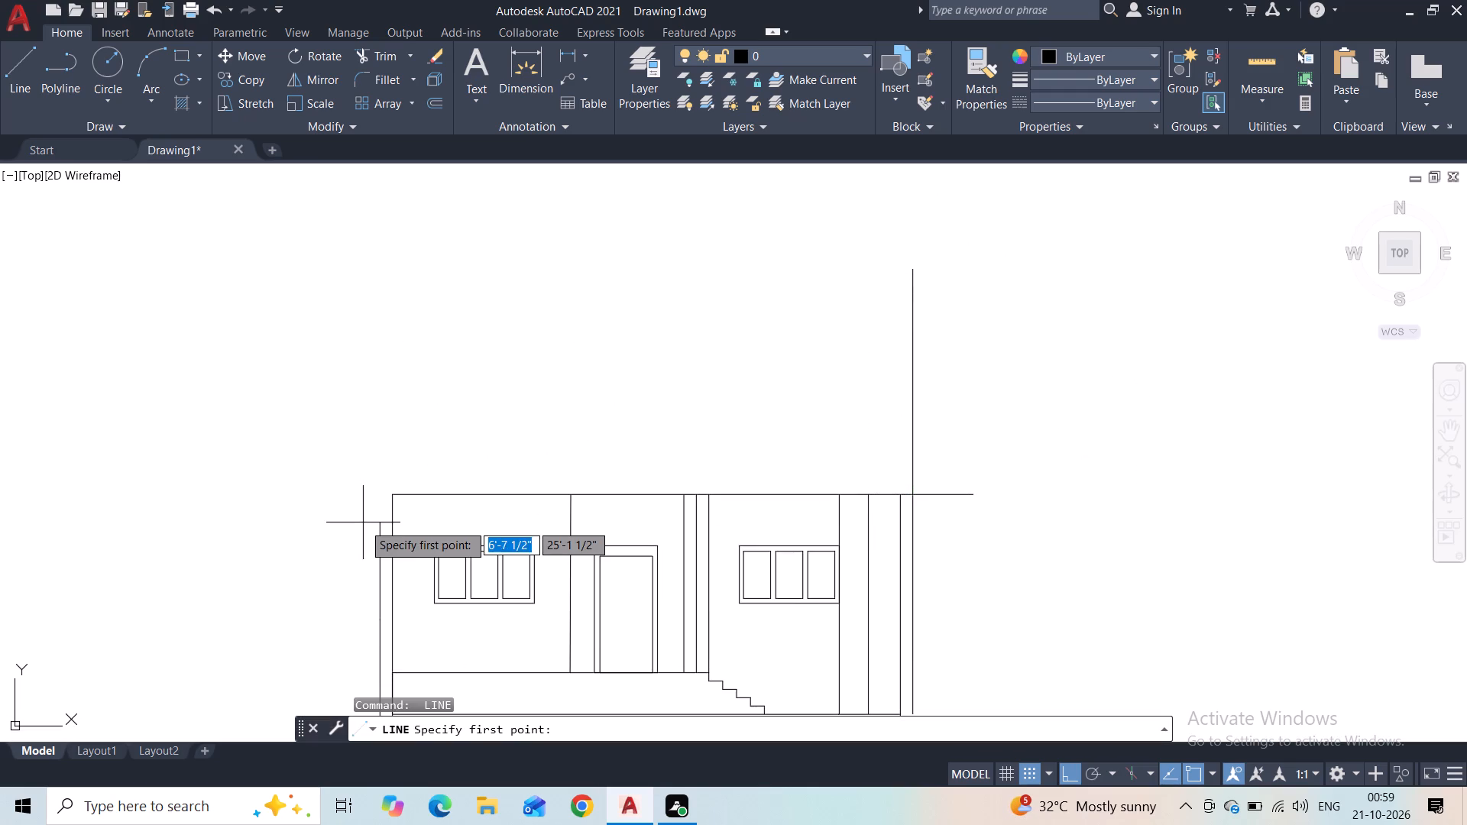
pyautogui.click(384, 520)
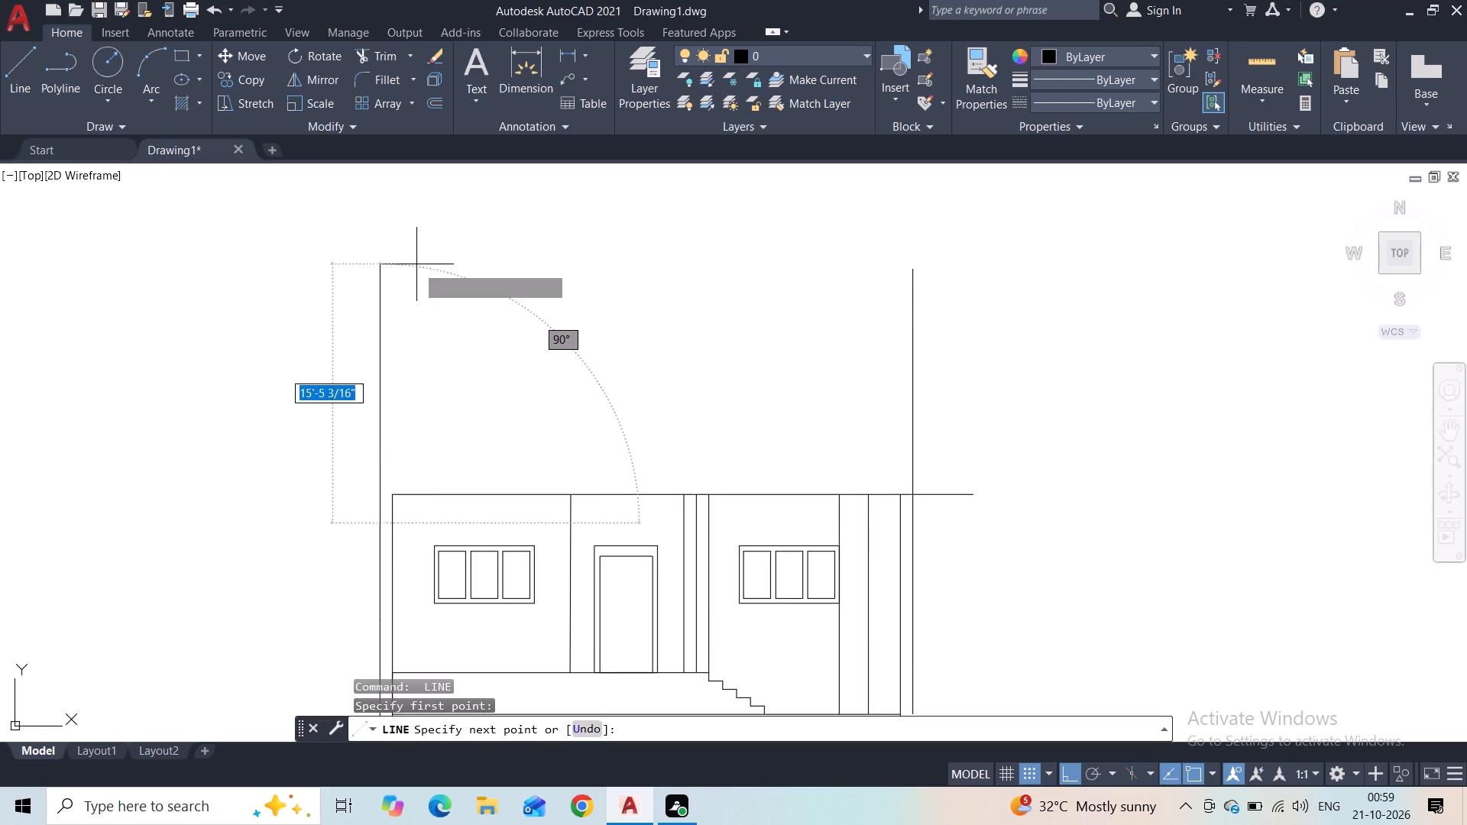
pyautogui.click(419, 258)
pyautogui.press('space')
pyautogui.moveTo(539, 353); pyautogui.dragTo(387, 156, button='middle')
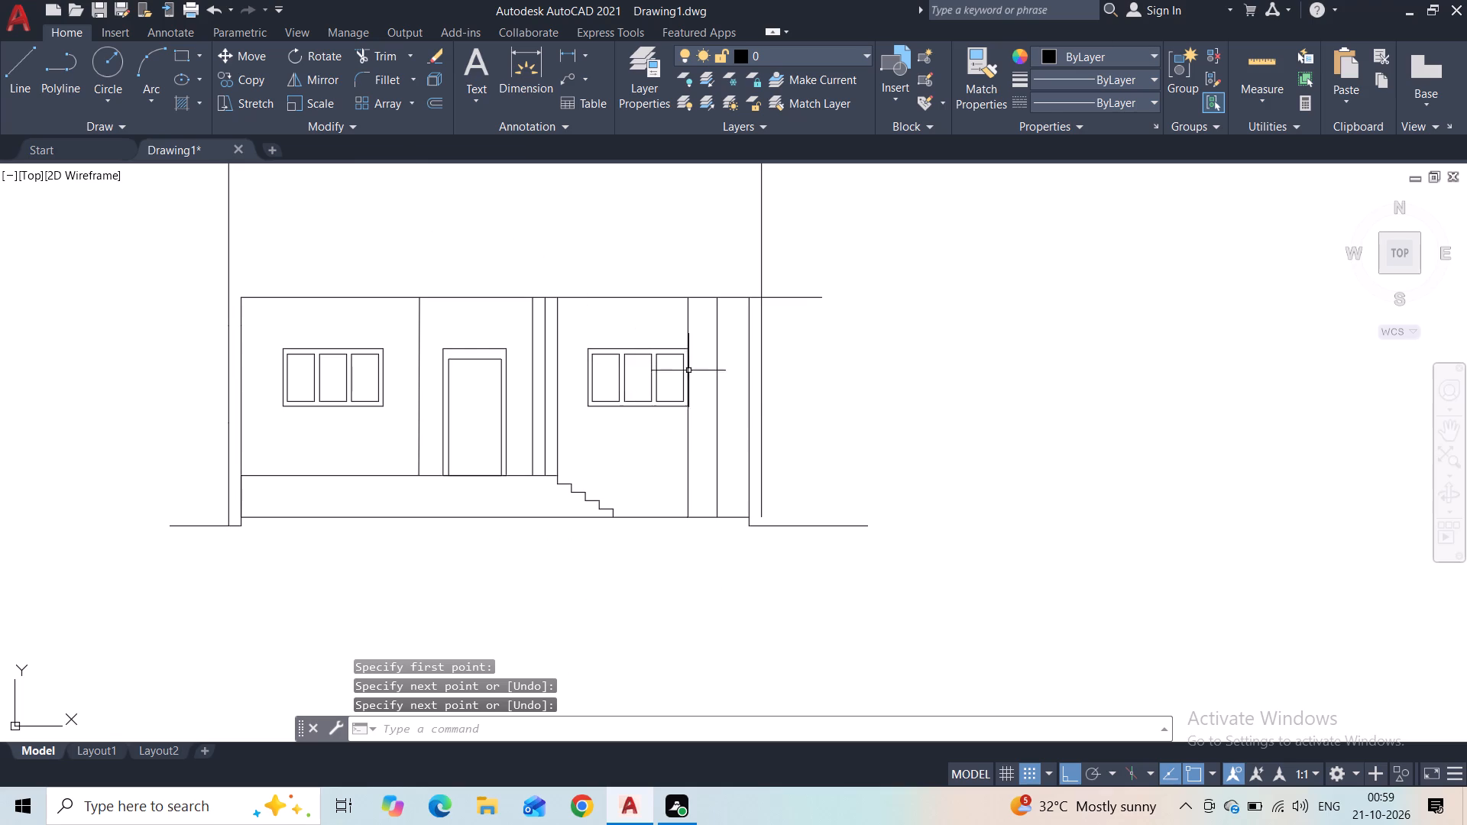
# Trim the part of the top horizontal line that extends right of the new outer right vertical.
pyautogui.click(368, 63)
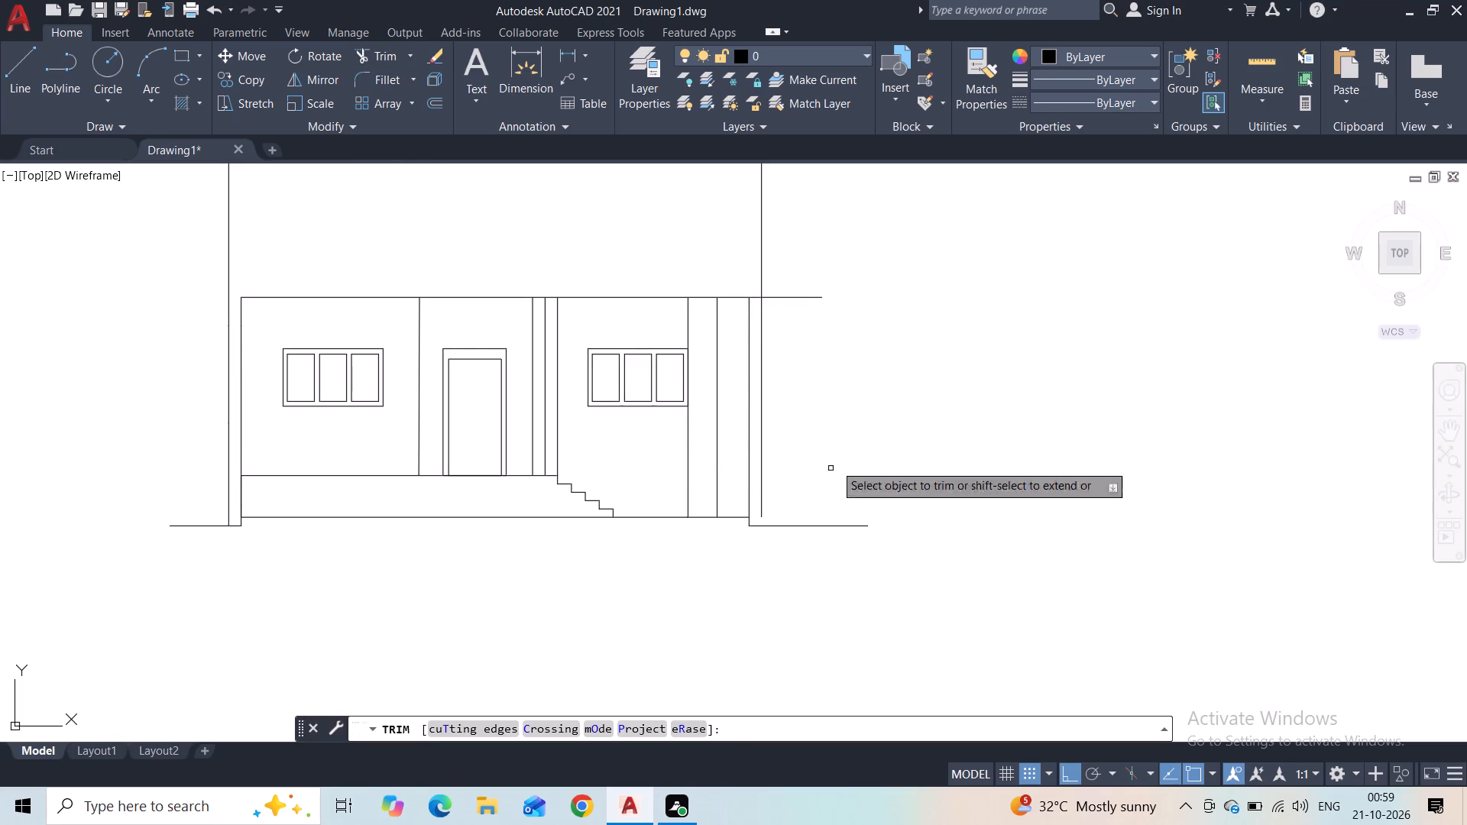
pyautogui.moveTo(812, 257); pyautogui.dragTo(798, 360)
pyautogui.press('space')
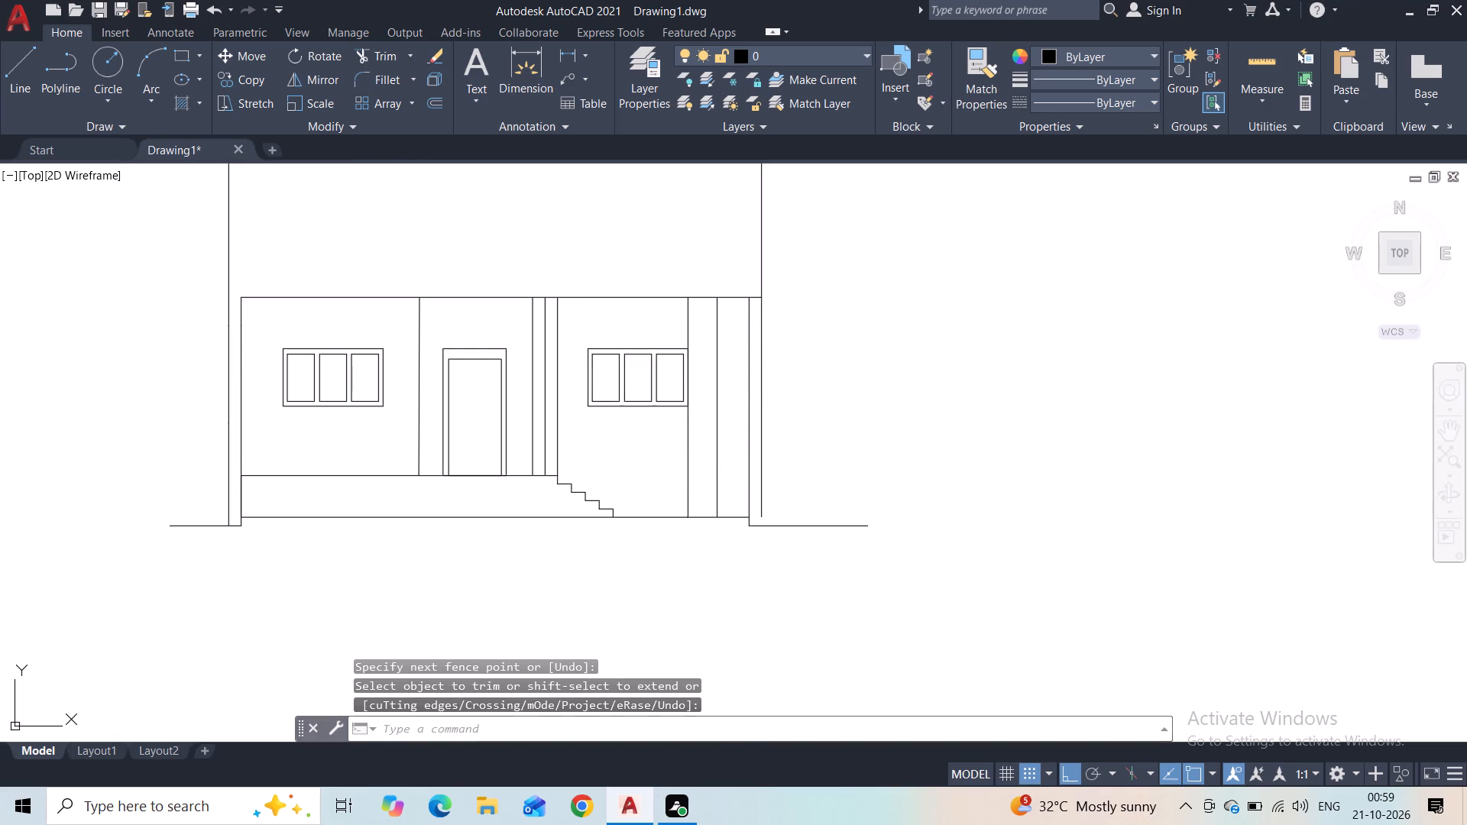
# Draw a short vertical line from the foot of the outer right vertical down to the right ground line.
pyautogui.click(18, 85)
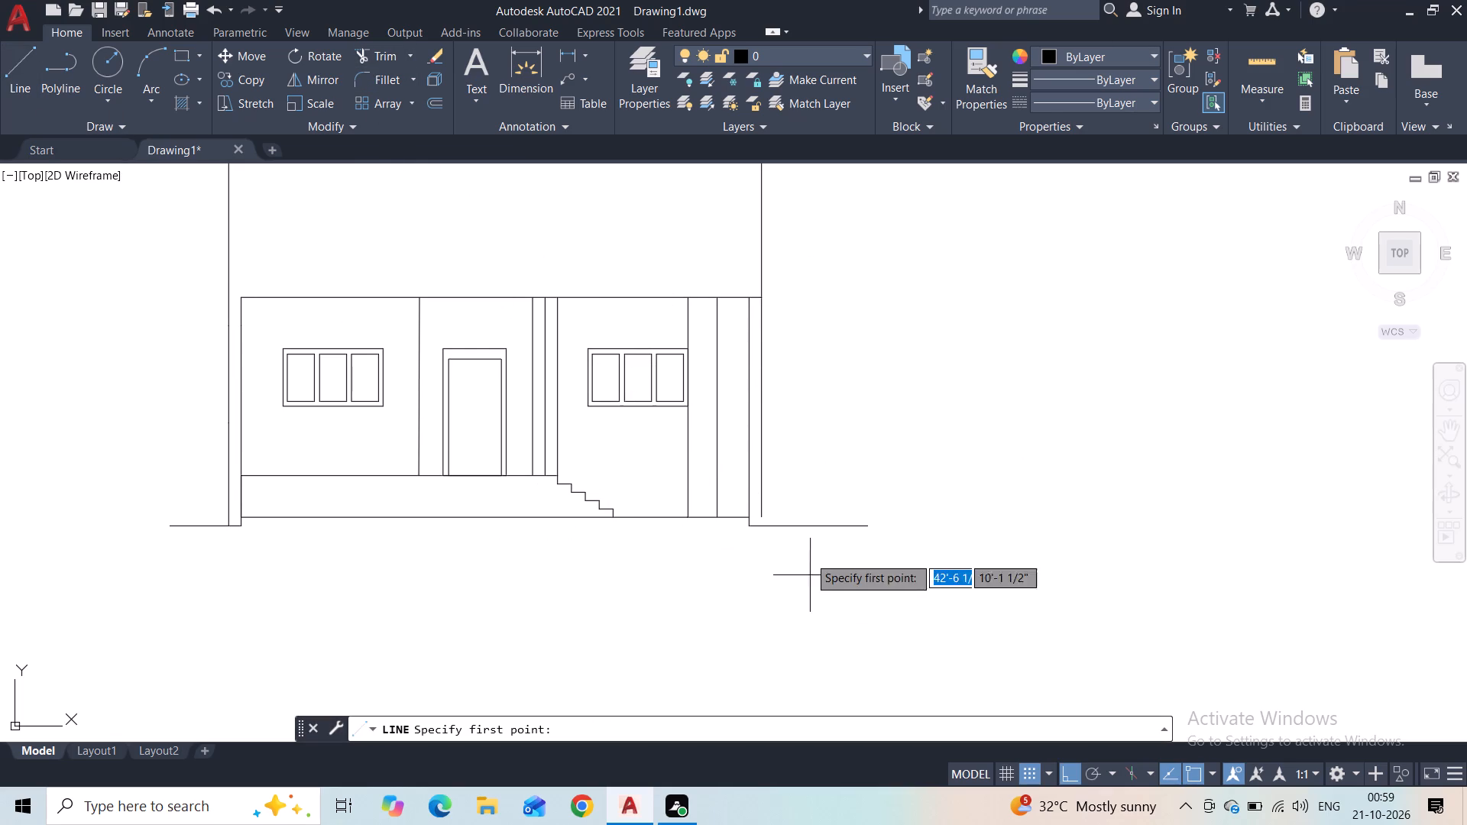
pyautogui.scroll(2, 802, 542)
pyautogui.click(698, 481)
pyautogui.click(698, 500)
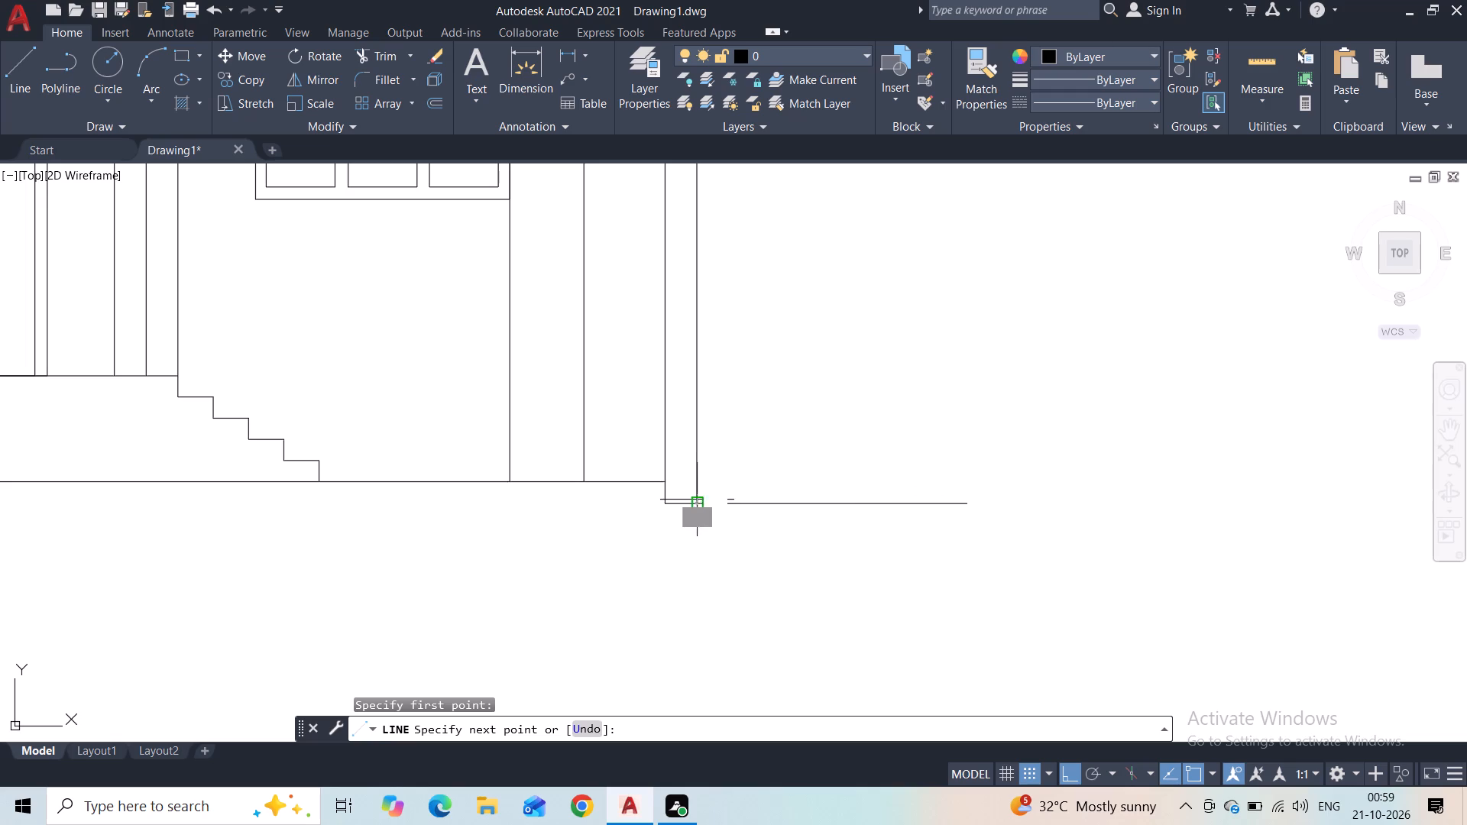
pyautogui.press('space')
pyautogui.scroll(-2, 759, 422)
pyautogui.moveTo(784, 368); pyautogui.dragTo(863, 504, button='middle')
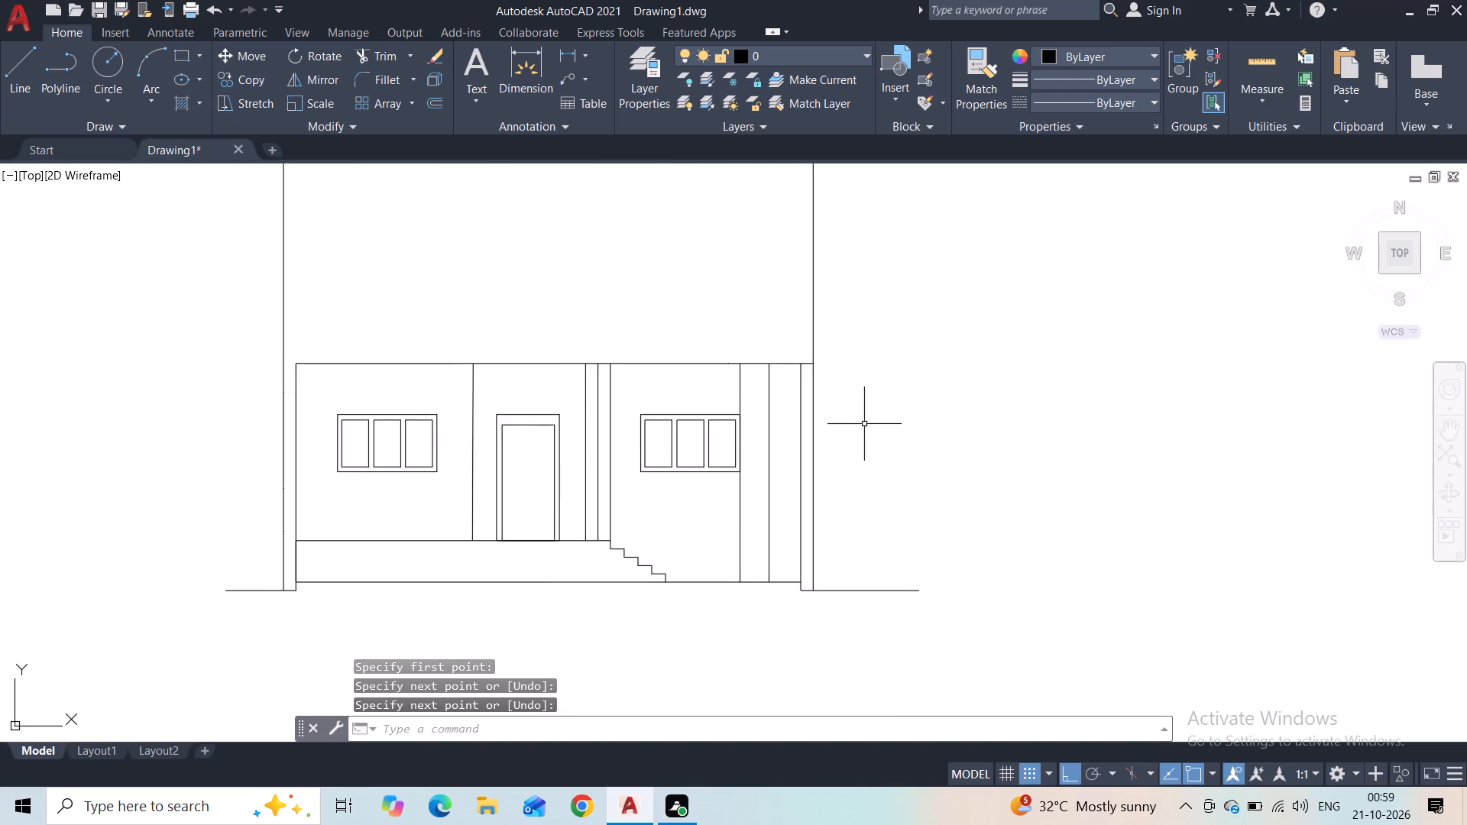
# Hatch the two narrow full-height strips right of the copied window with parallel diagonal lines at scale 37.
pyautogui.moveTo(857, 328); pyautogui.dragTo(881, 447, button='middle')
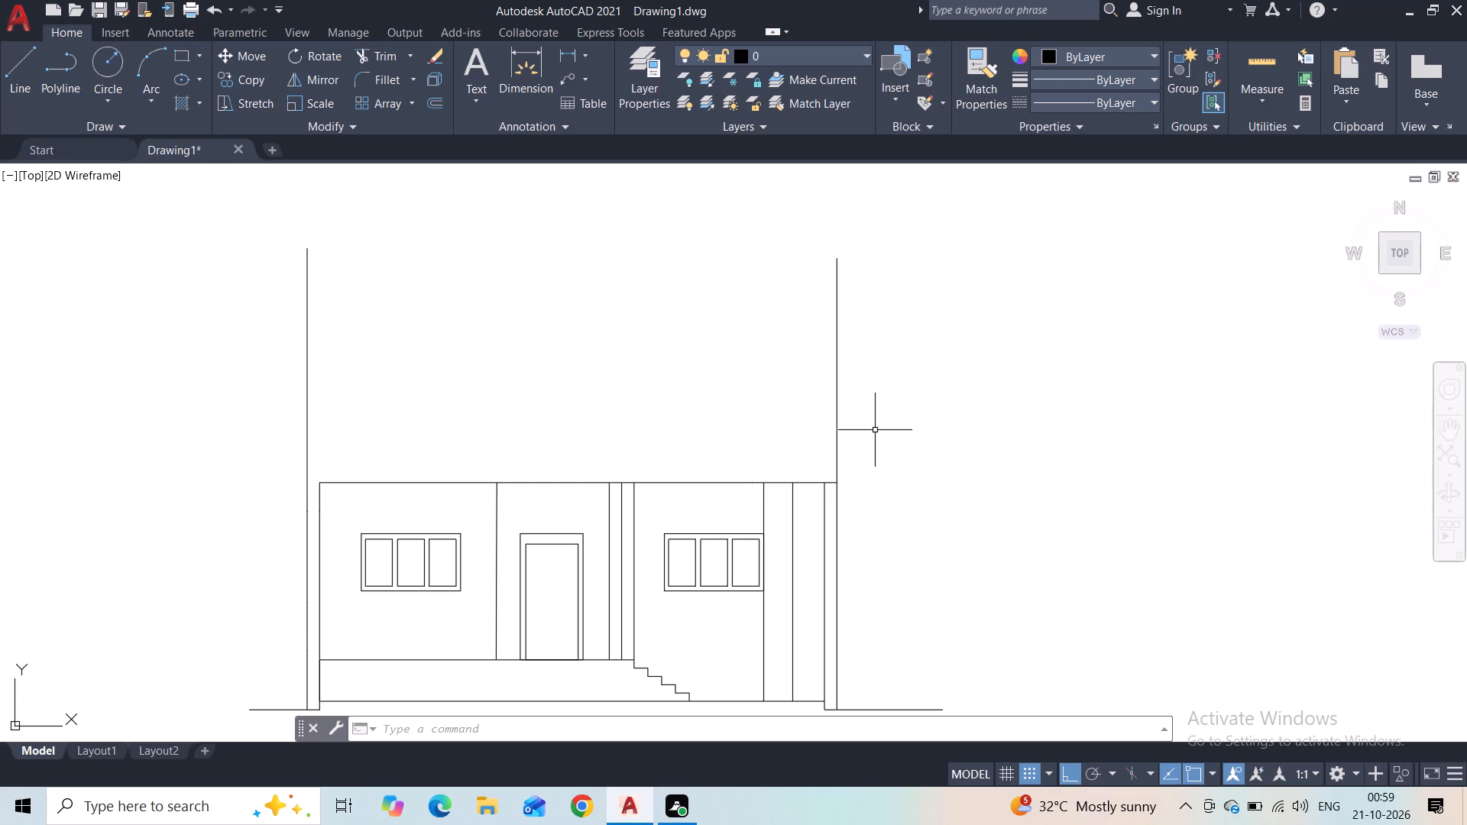
pyautogui.press('h')
pyautogui.click(938, 467)
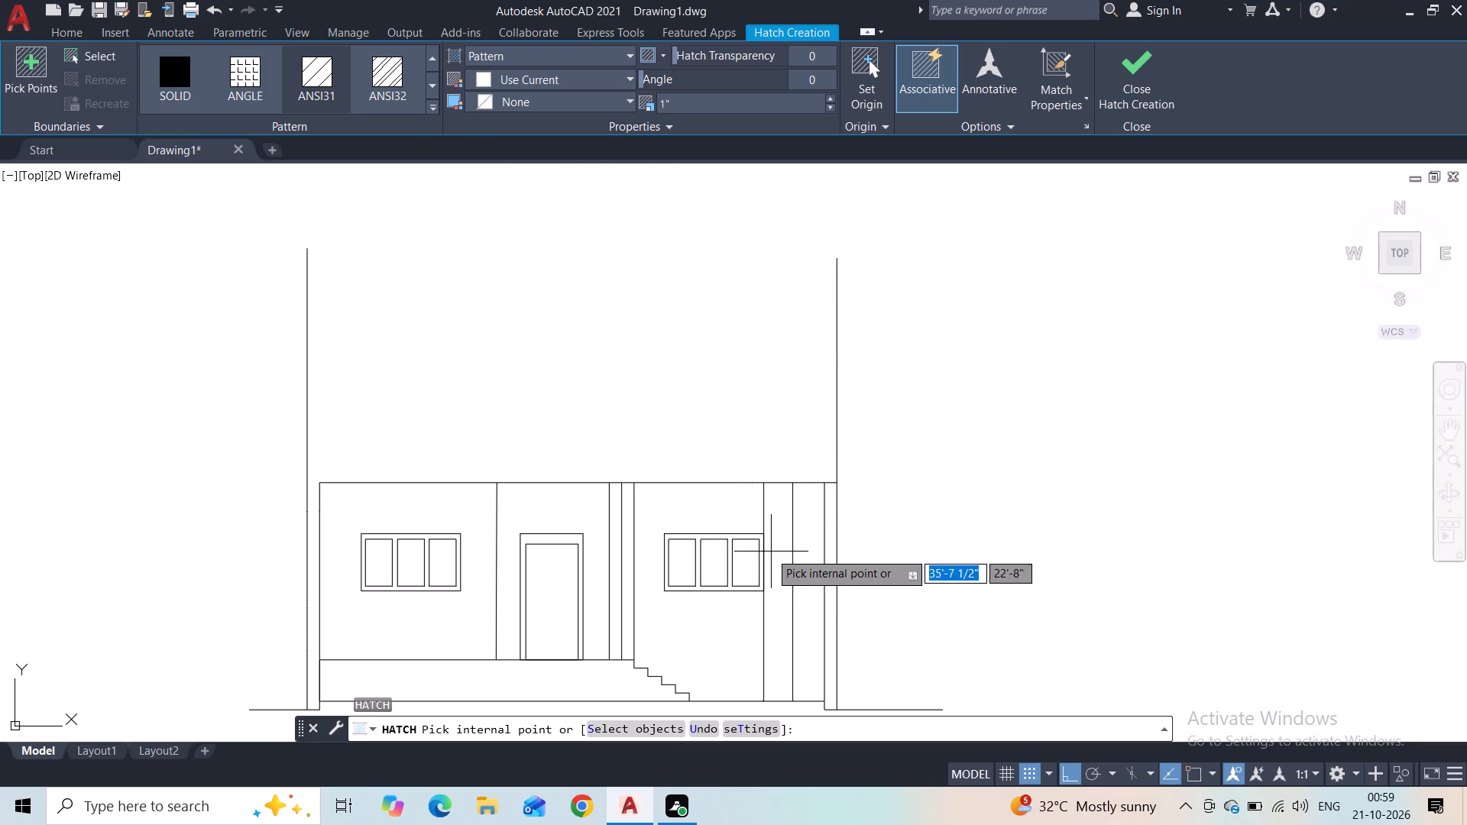
pyautogui.click(775, 516)
pyautogui.click(802, 514)
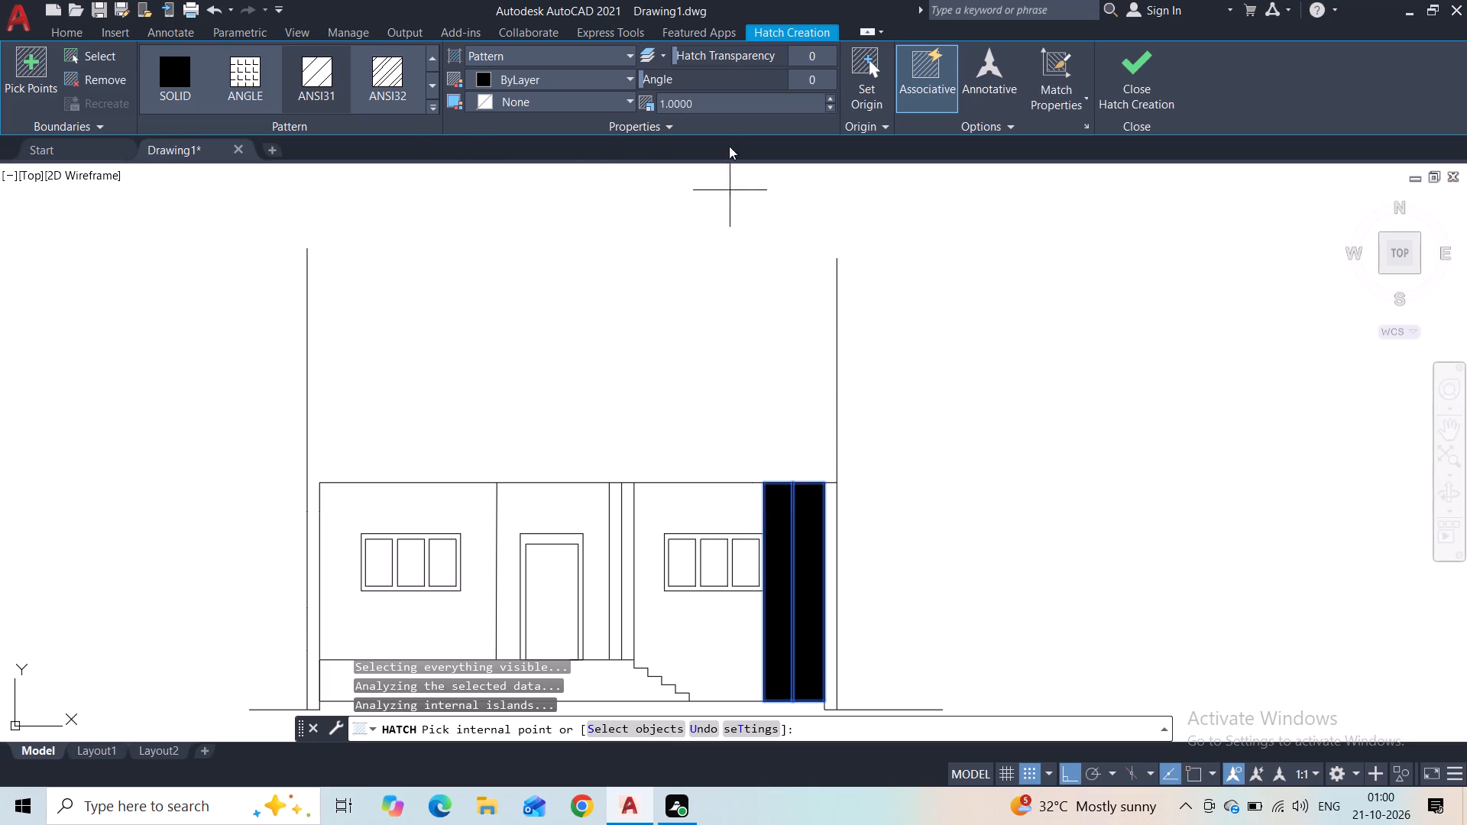
pyautogui.click(827, 96)
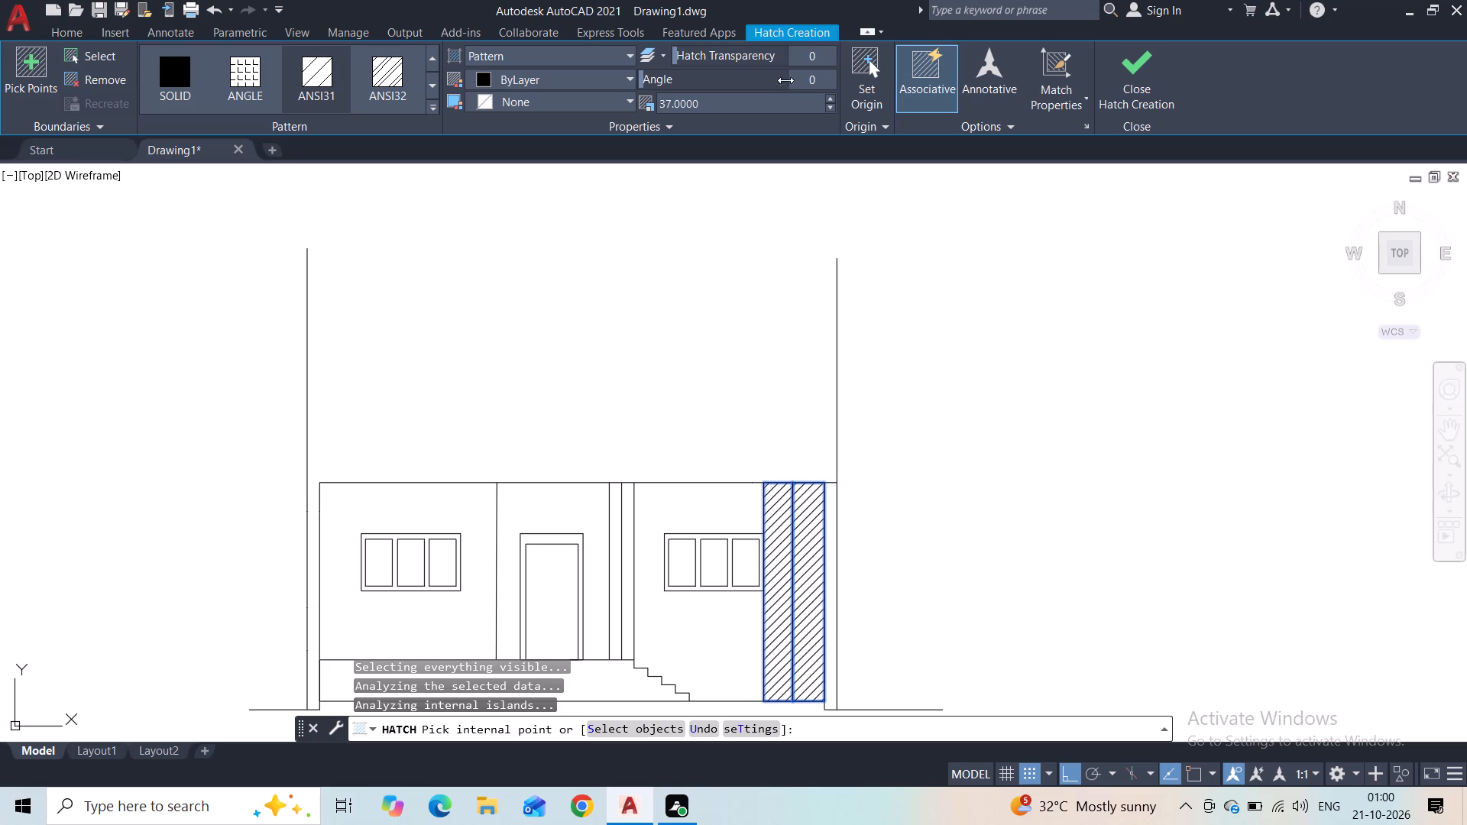
# Set the hatch angle to 135 so the lines in both strips run horizontally.
pyautogui.moveTo(644, 82); pyautogui.dragTo(663, 82)
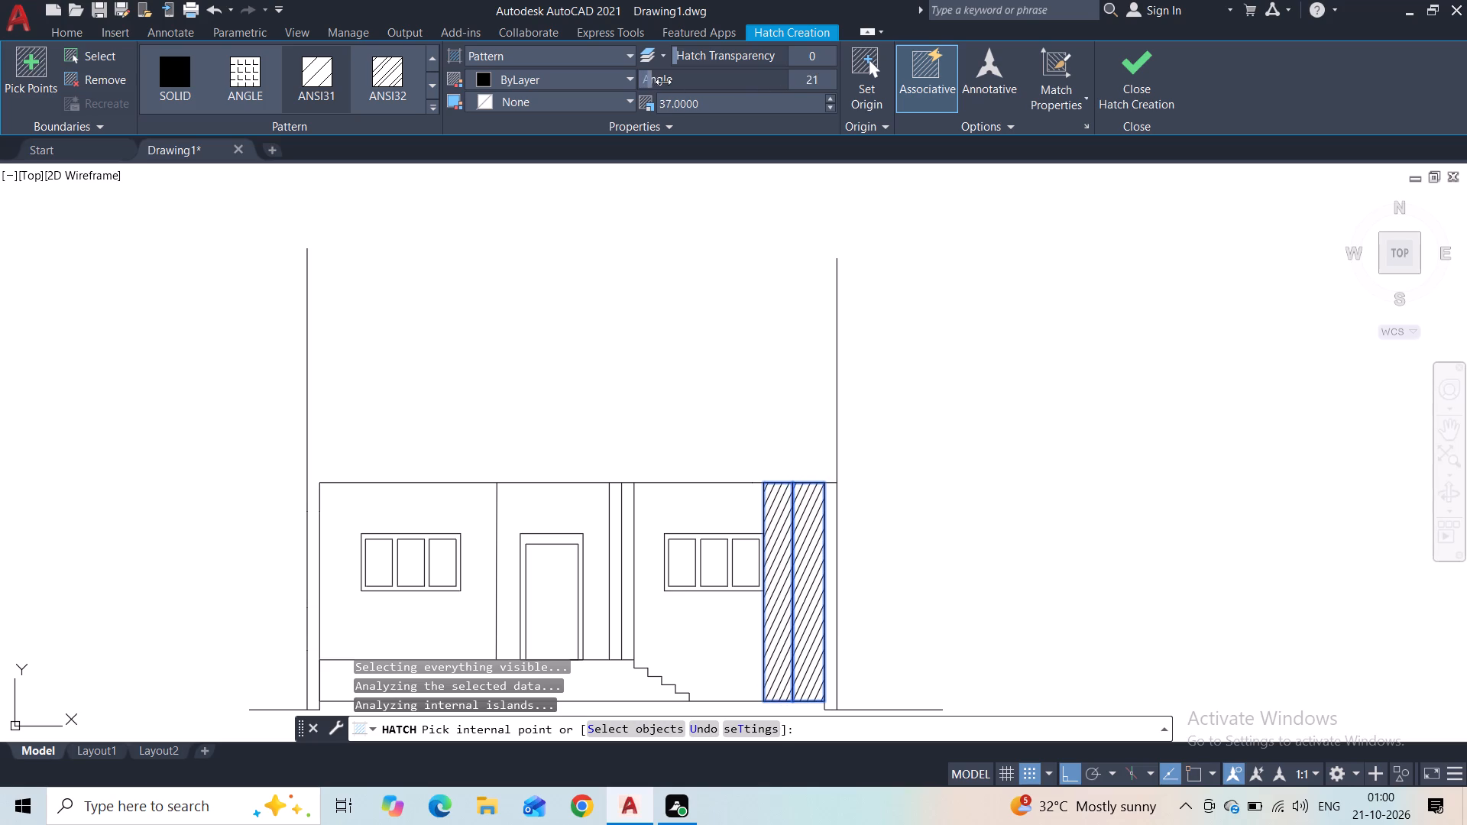
pyautogui.moveTo(663, 82); pyautogui.dragTo(684, 82)
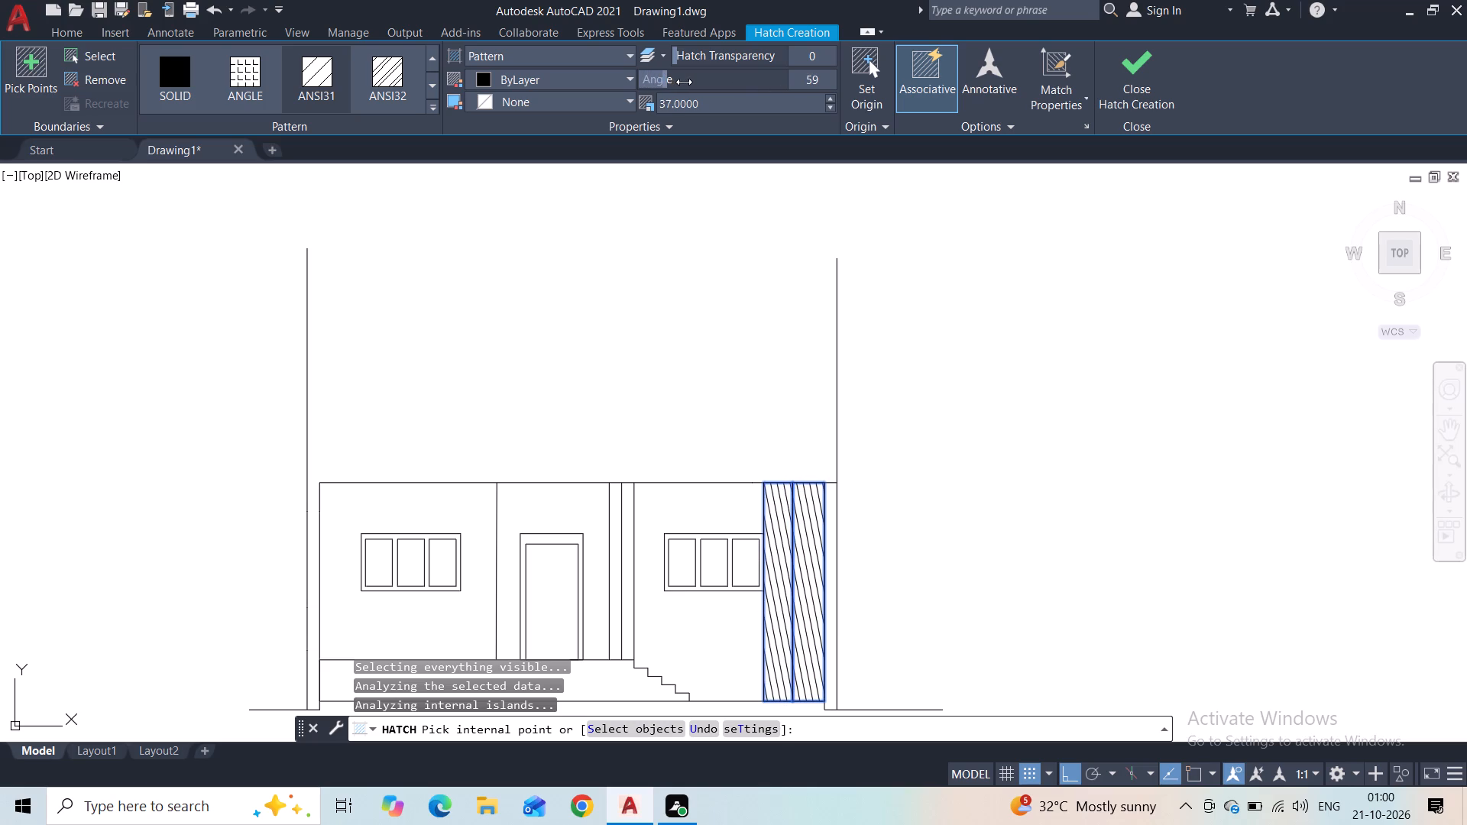
pyautogui.moveTo(684, 82); pyautogui.dragTo(704, 78)
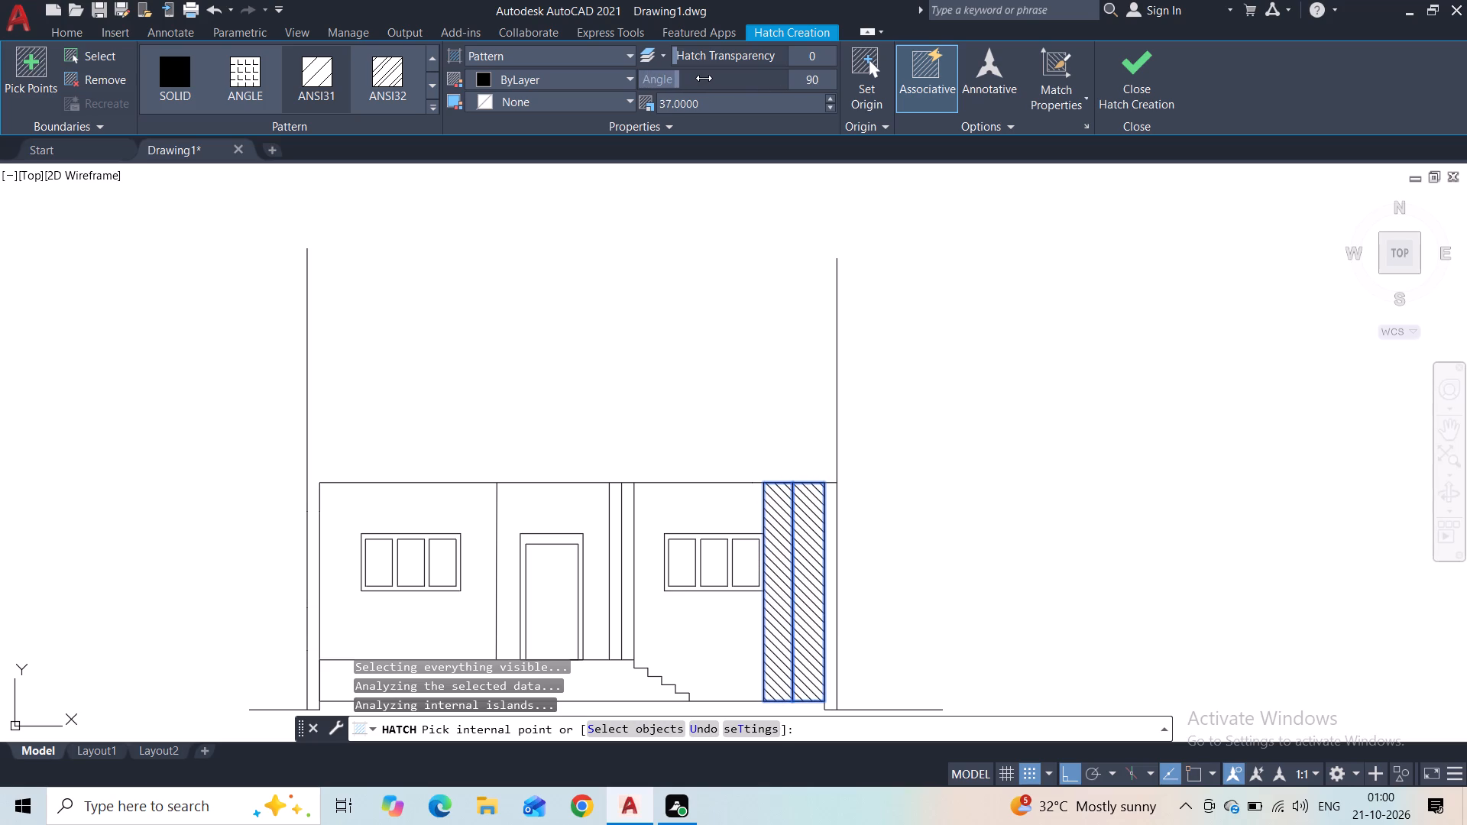
pyautogui.moveTo(704, 78); pyautogui.dragTo(715, 76)
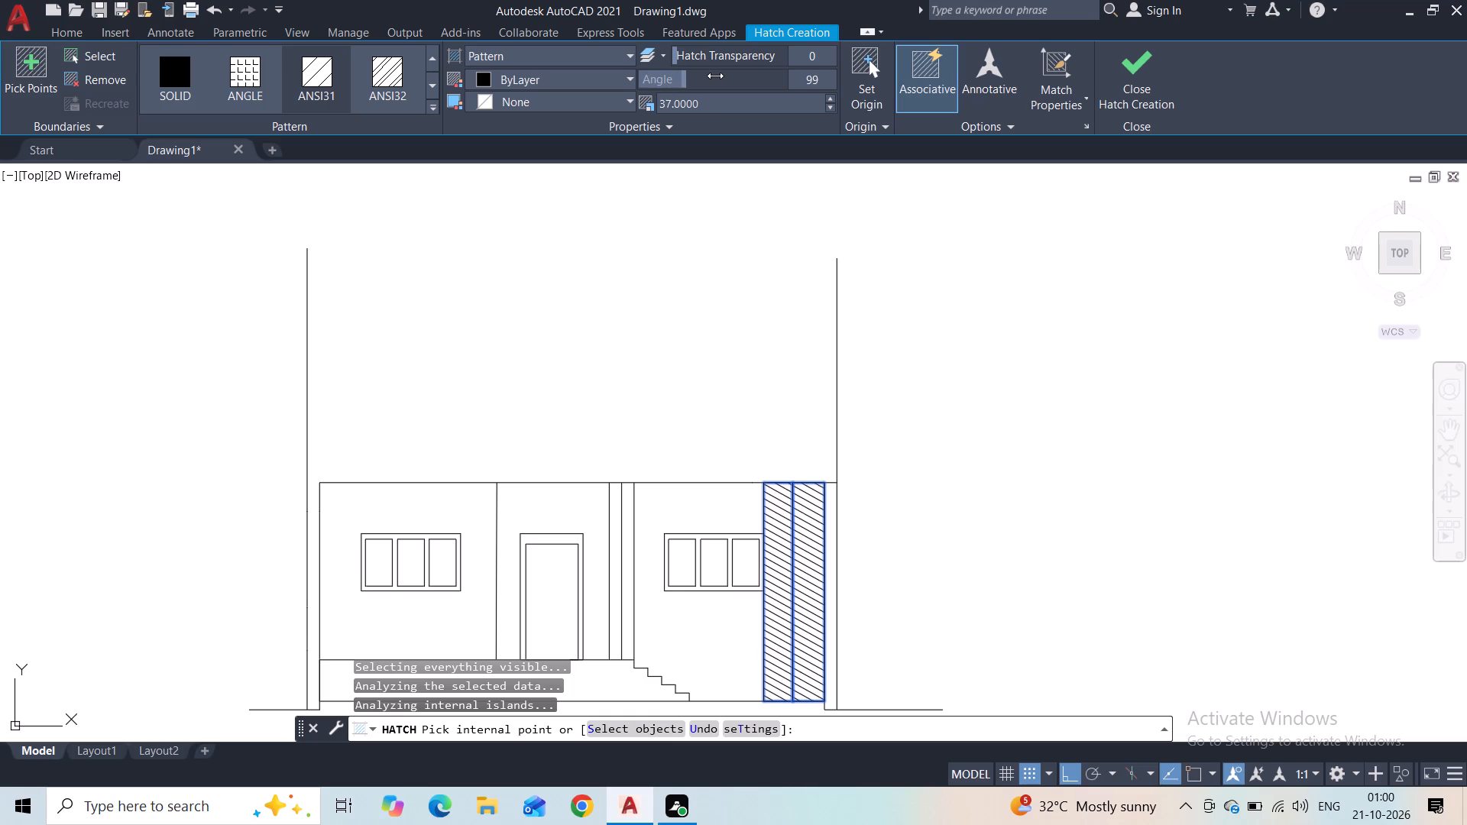
pyautogui.moveTo(715, 76); pyautogui.dragTo(732, 76)
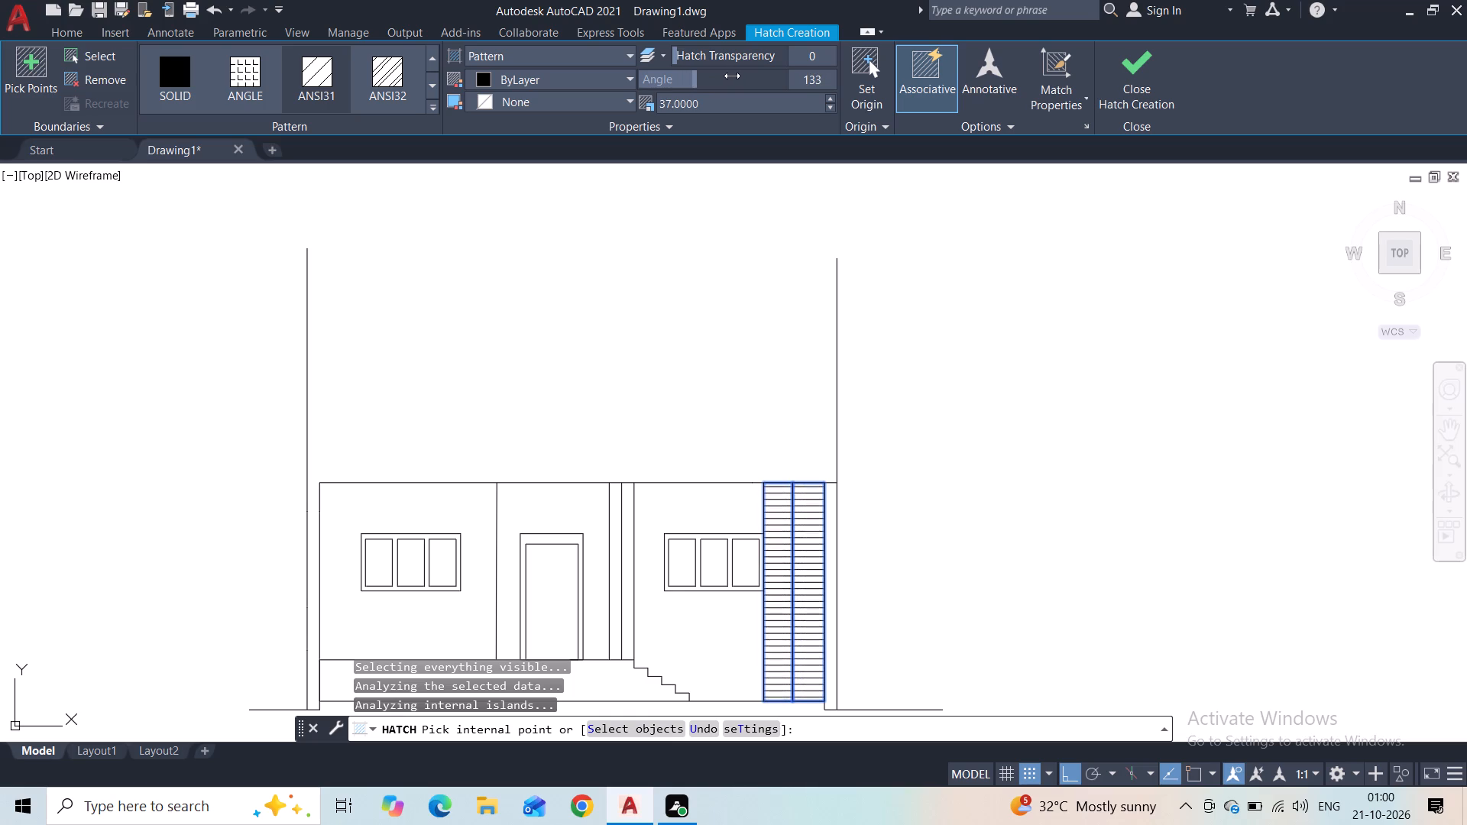
pyautogui.moveTo(732, 76); pyautogui.dragTo(733, 76)
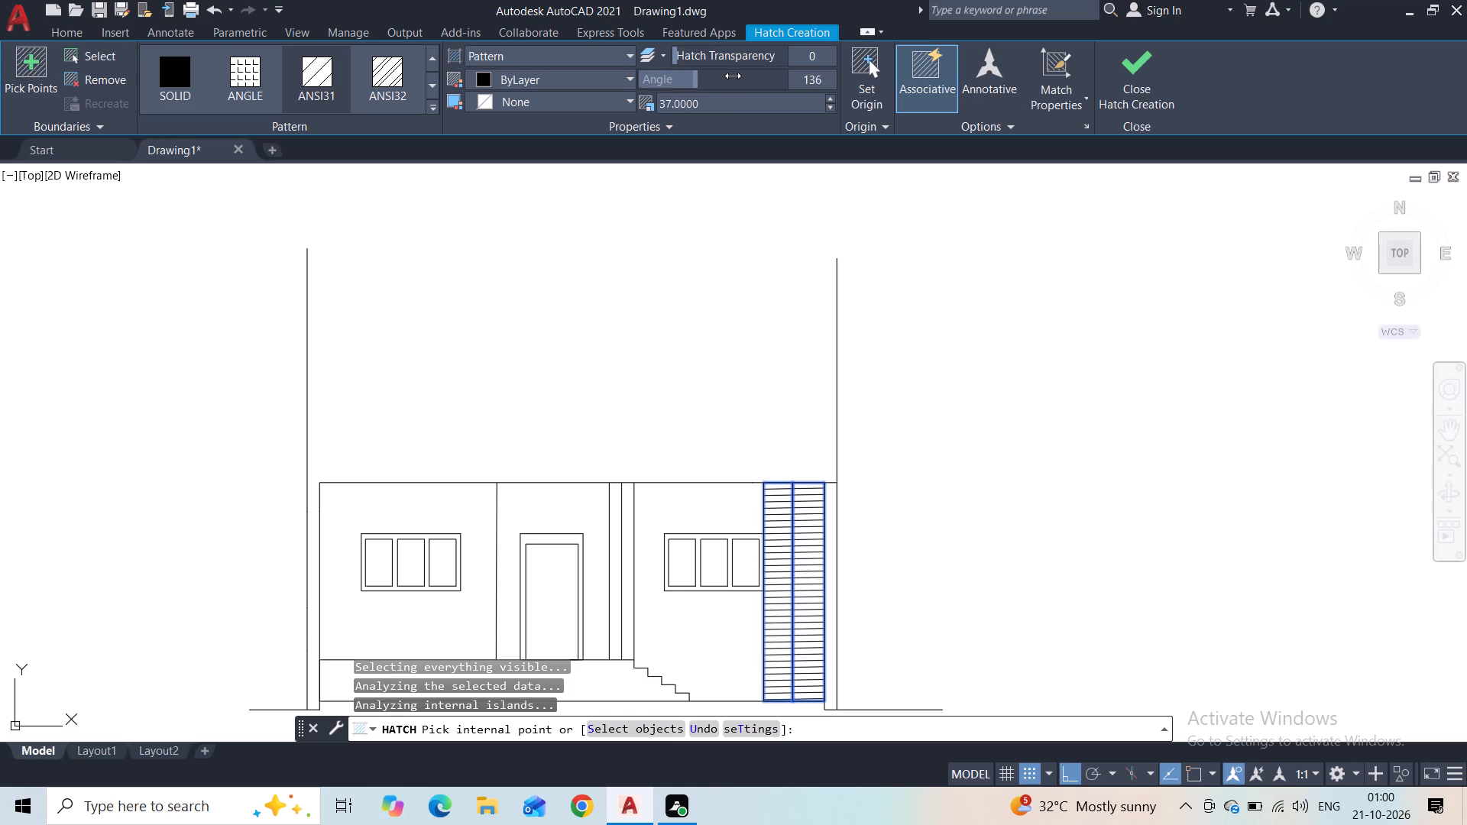
pyautogui.moveTo(733, 76); pyautogui.dragTo(728, 76)
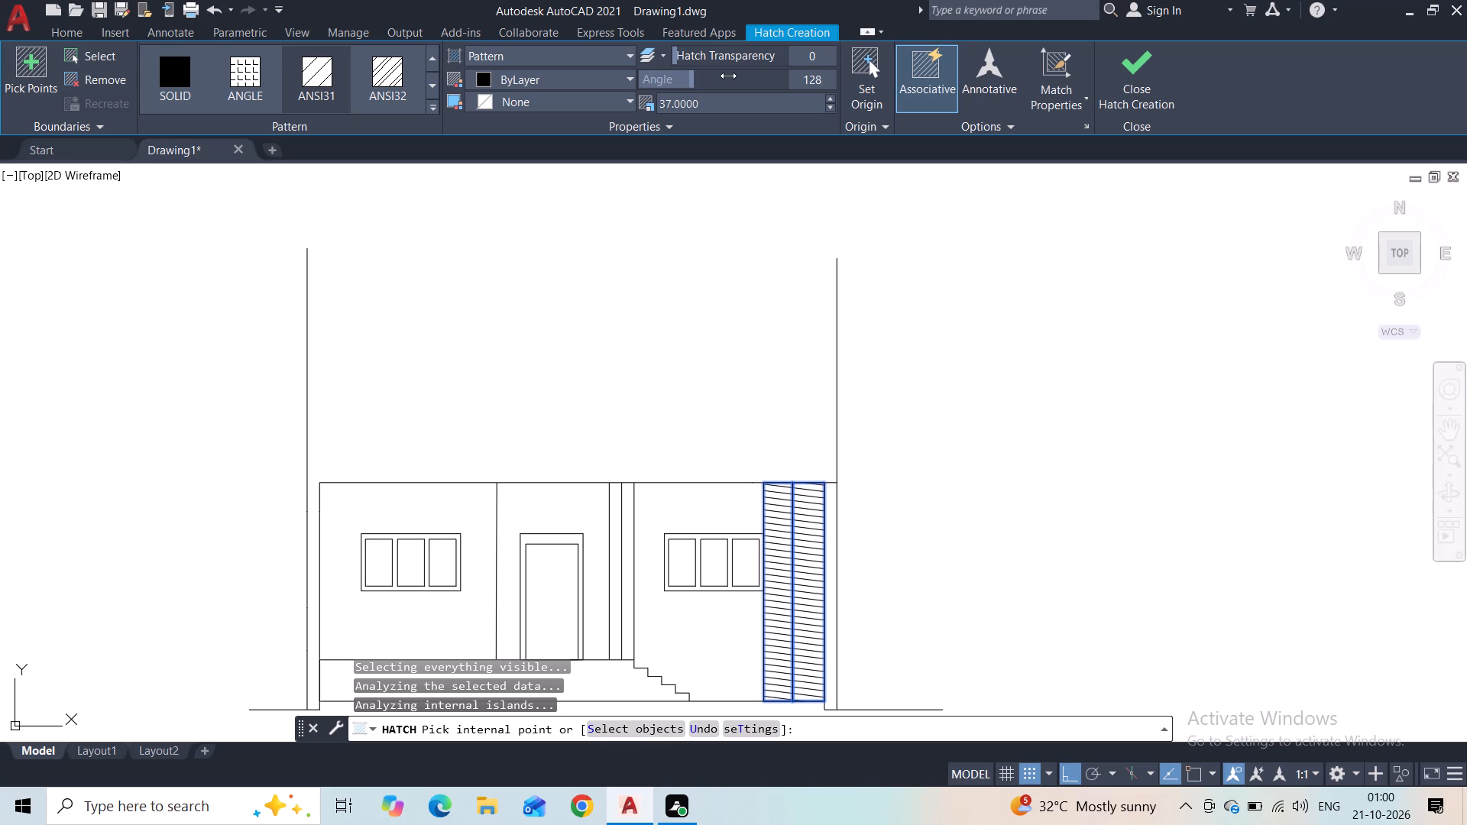
pyautogui.moveTo(728, 76); pyautogui.dragTo(734, 75)
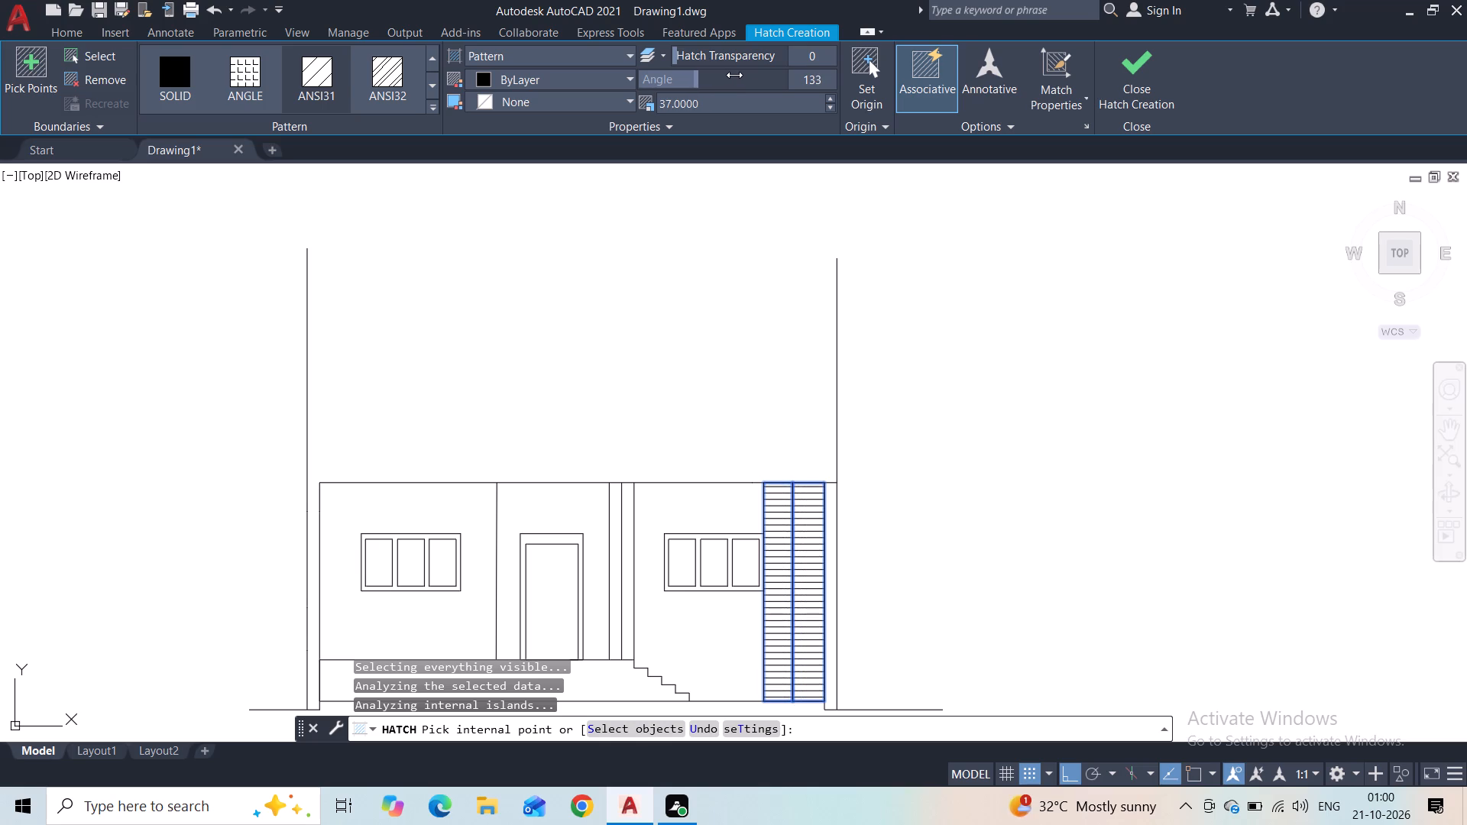
pyautogui.moveTo(734, 75); pyautogui.dragTo(733, 75)
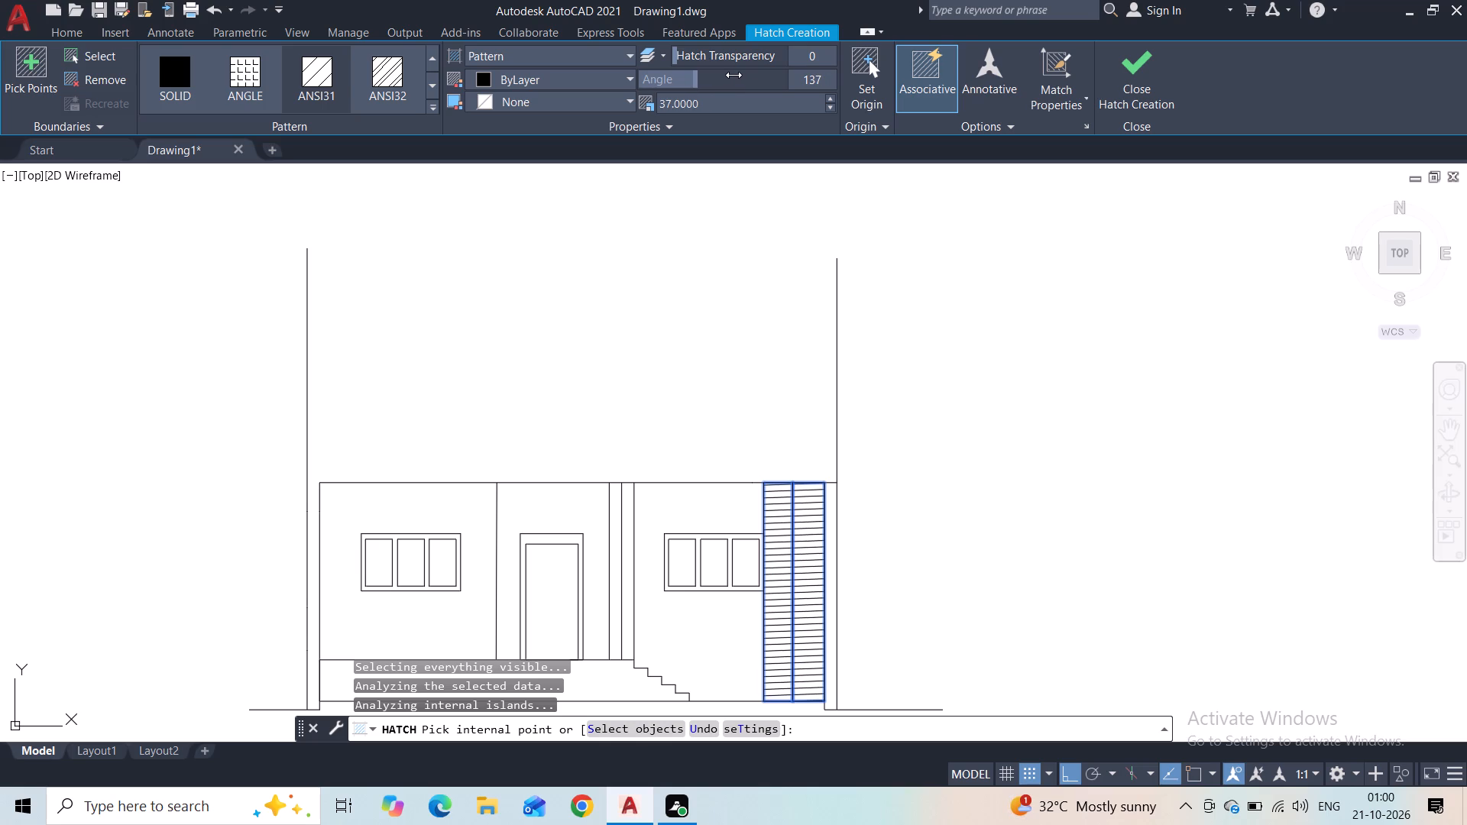
pyautogui.moveTo(733, 75); pyautogui.dragTo(731, 75)
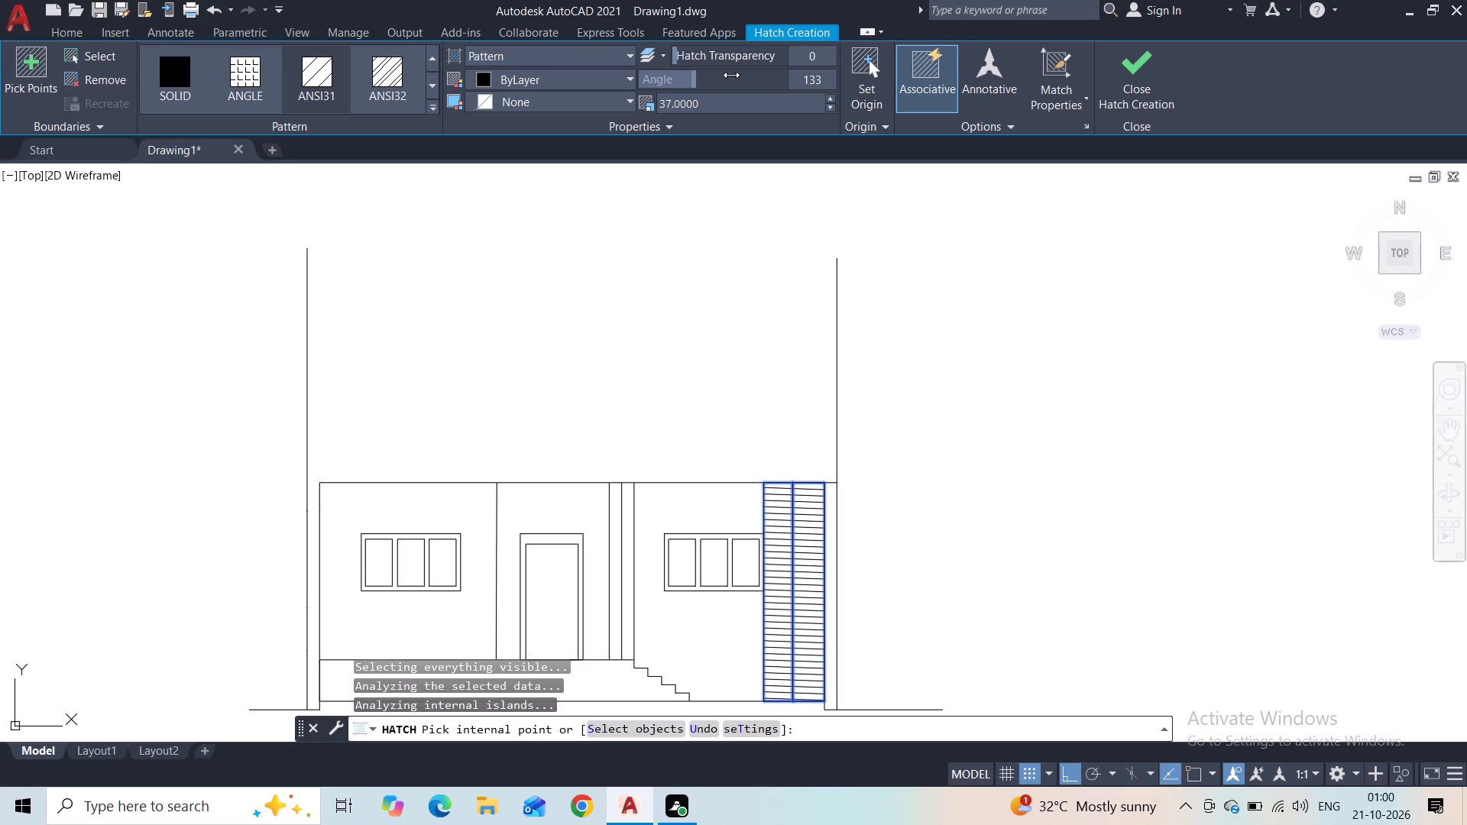
pyautogui.moveTo(731, 75); pyautogui.dragTo(733, 75)
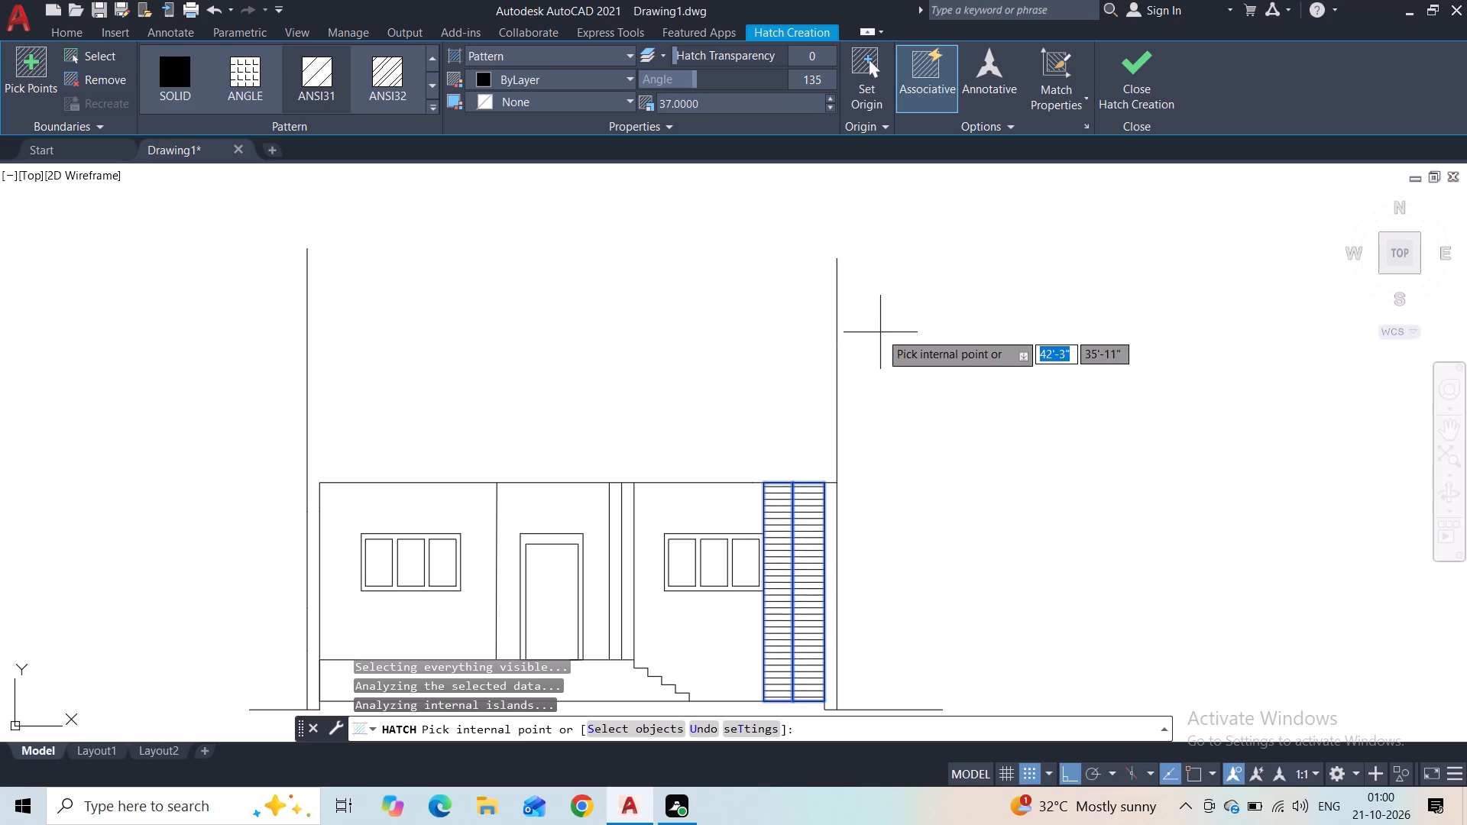
# Set the hatch scale of the two right-hand strips to 58 and finish the hatch.
pyautogui.click(825, 95)
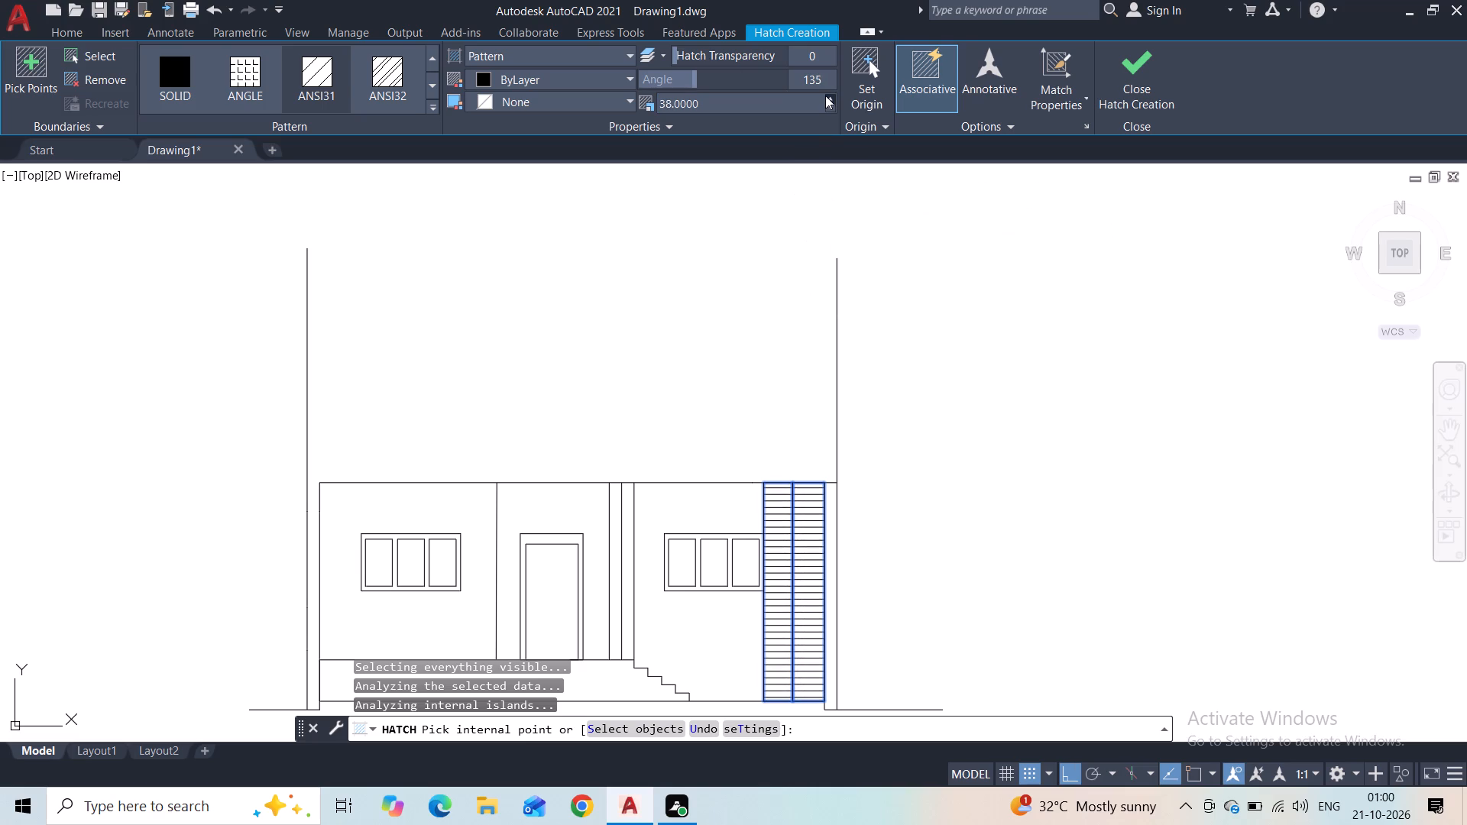
pyautogui.click(825, 96)
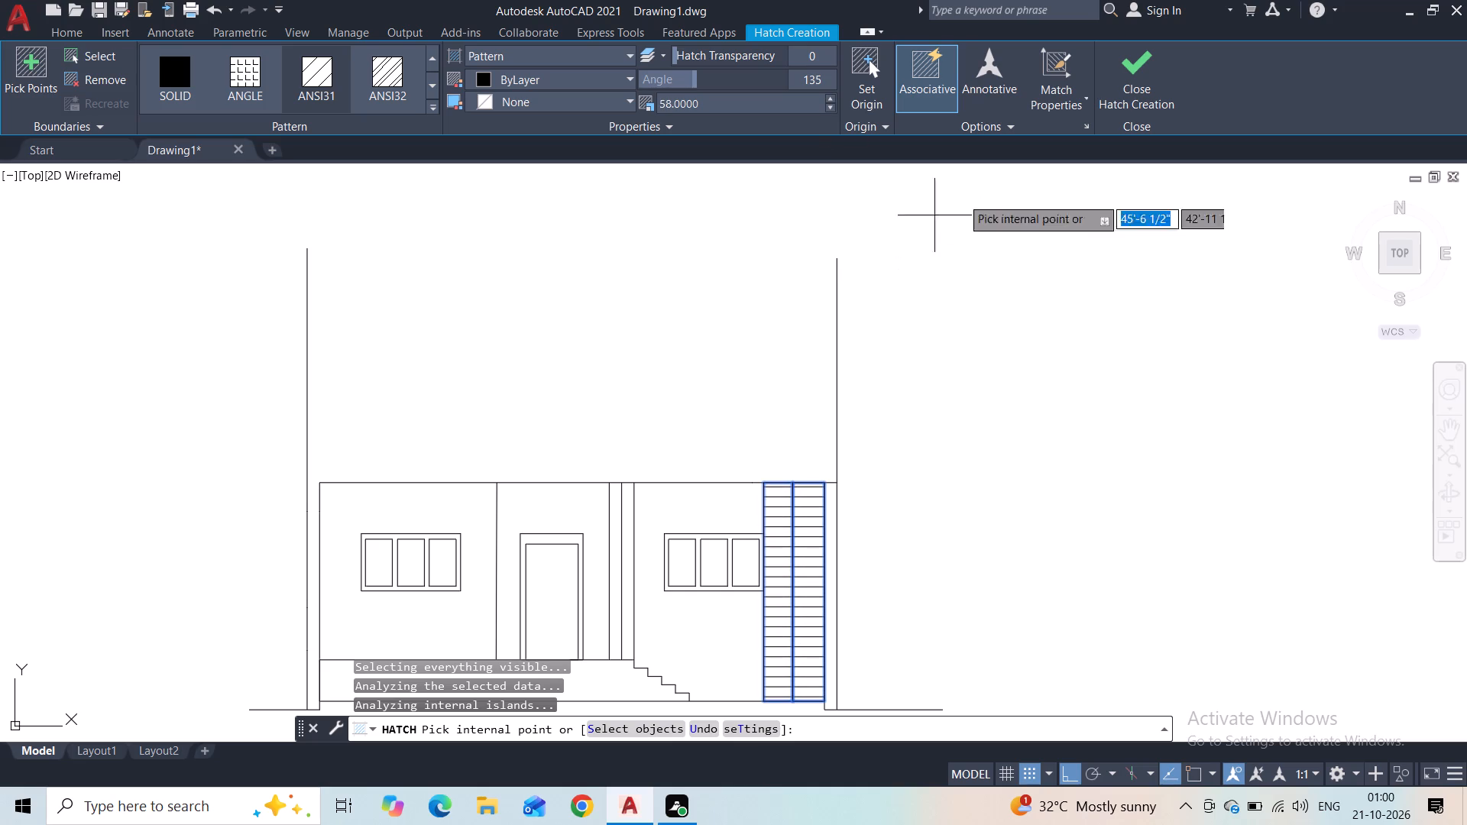
pyautogui.click(1135, 86)
# Draw a 12' vertical line up from the ground-floor wall's top-left corner, continuing horizontally right to just short of the outer right vertical.
pyautogui.moveTo(923, 415); pyautogui.dragTo(916, 359, button='middle')
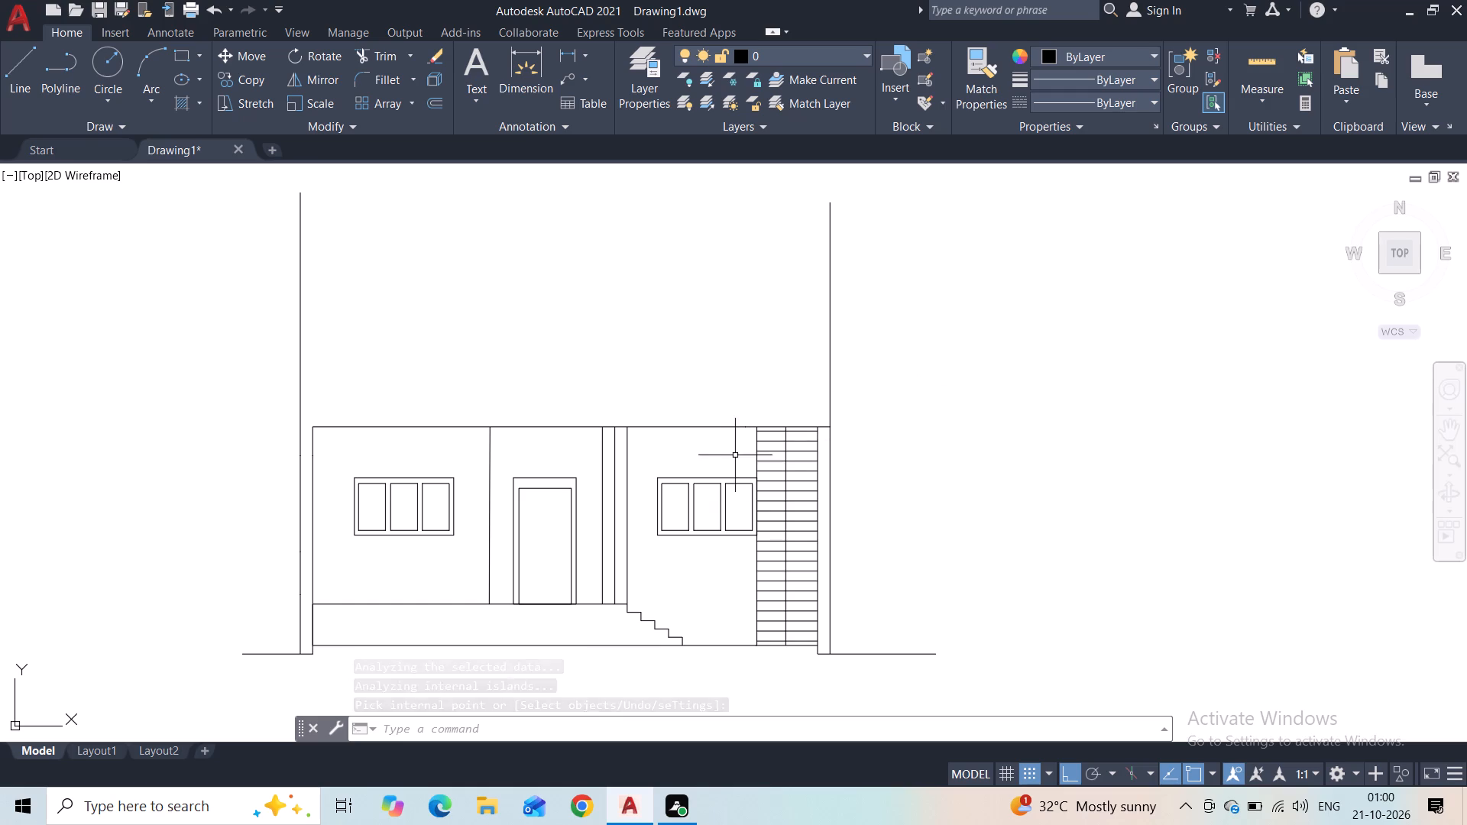
pyautogui.moveTo(728, 455); pyautogui.dragTo(727, 426, button='middle')
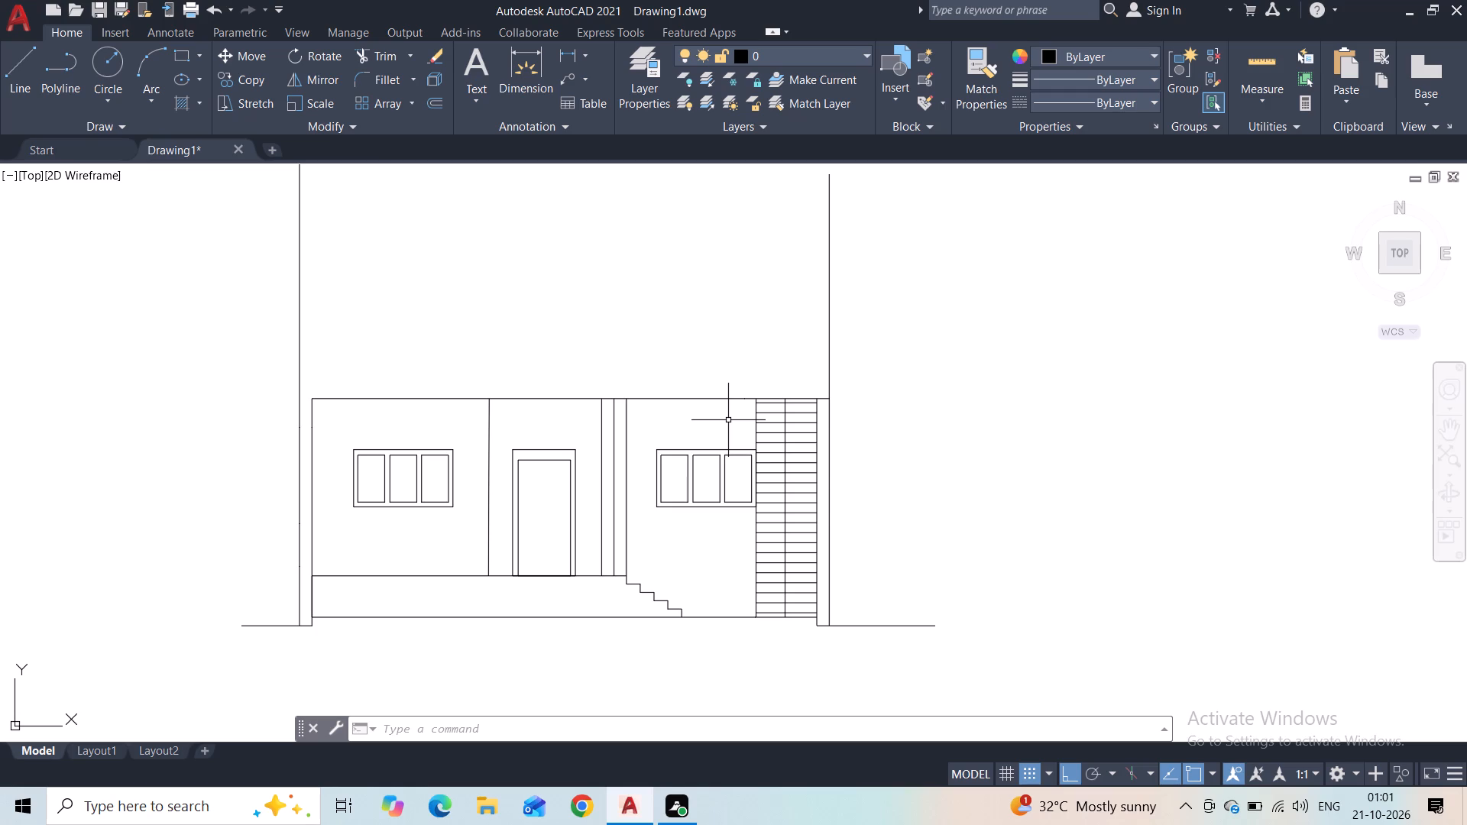
pyautogui.moveTo(662, 321); pyautogui.dragTo(626, 356, button='middle')
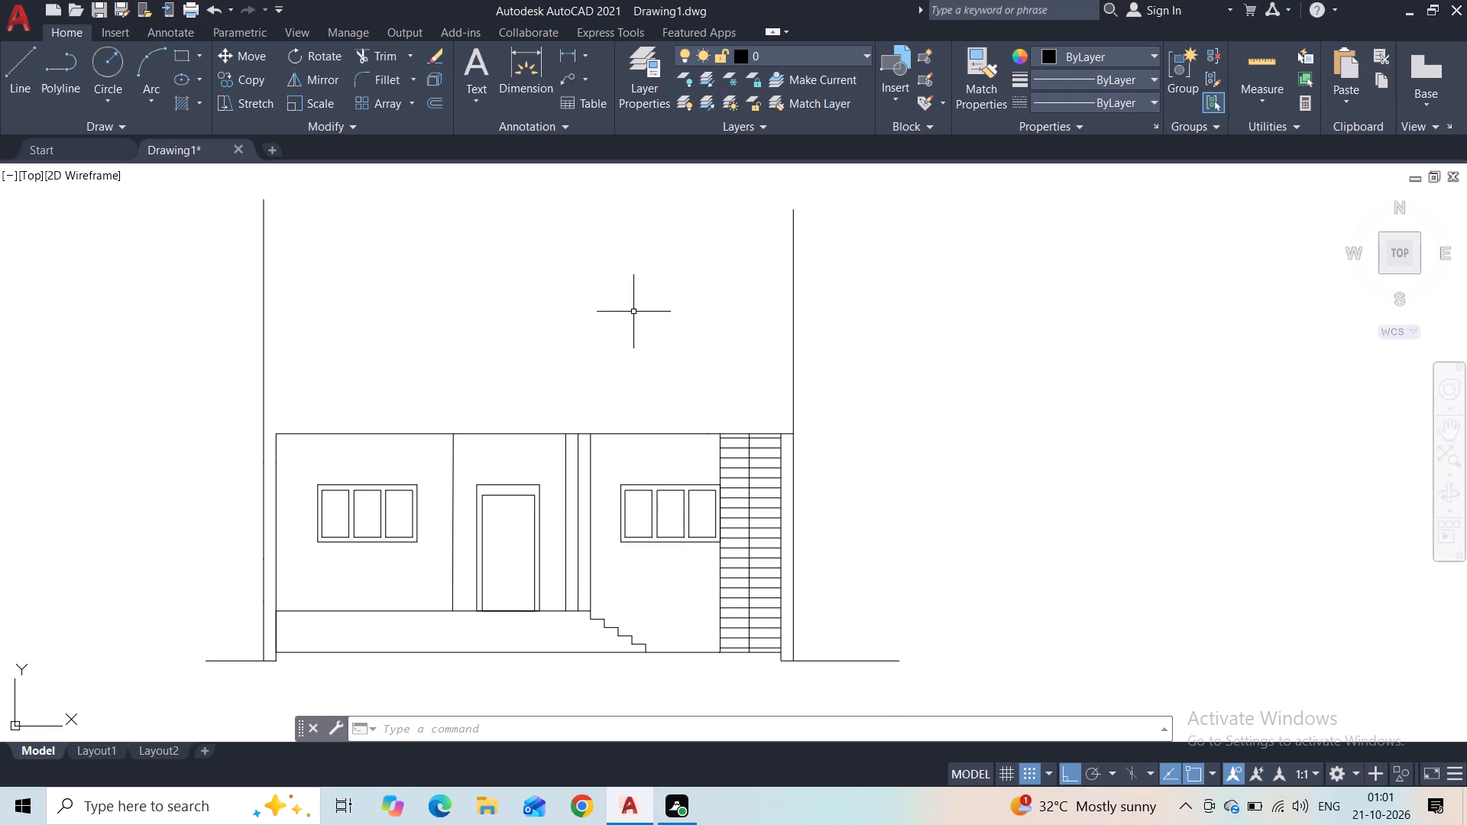
pyautogui.moveTo(633, 312); pyautogui.dragTo(634, 388, button='middle')
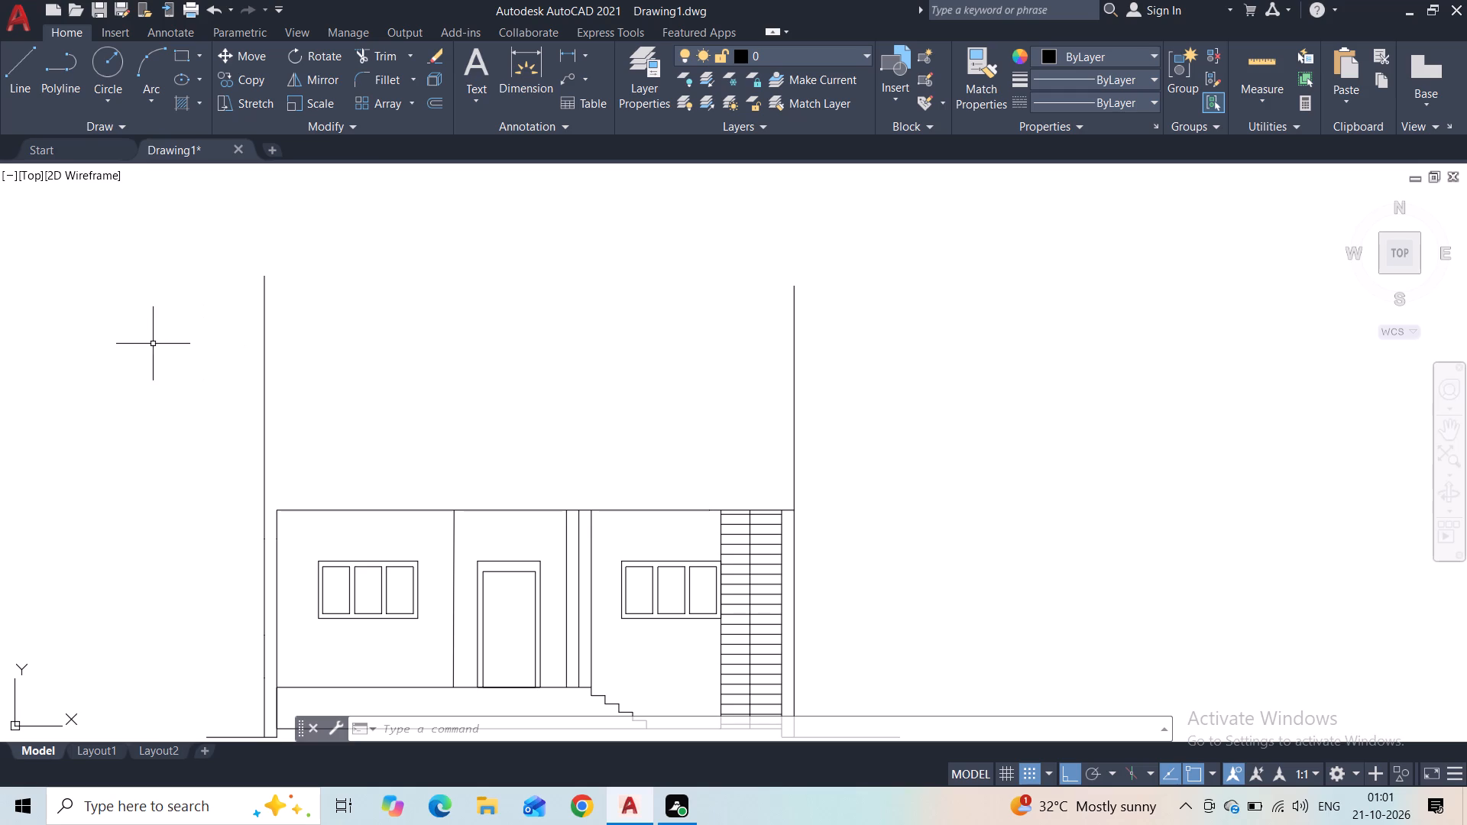
pyautogui.click(12, 87)
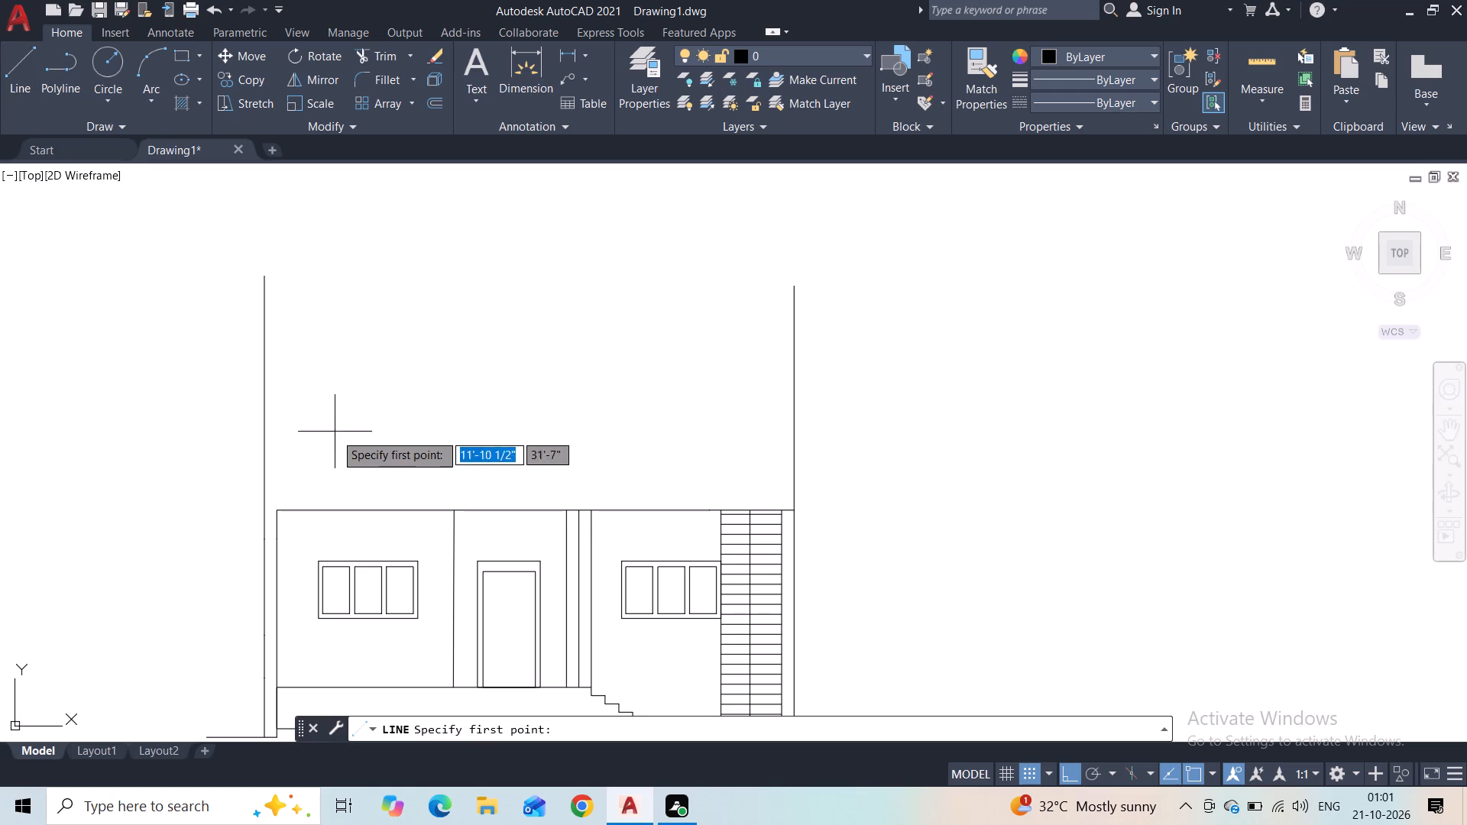
pyautogui.click(277, 504)
pyautogui.write('12')
pyautogui.press("'")
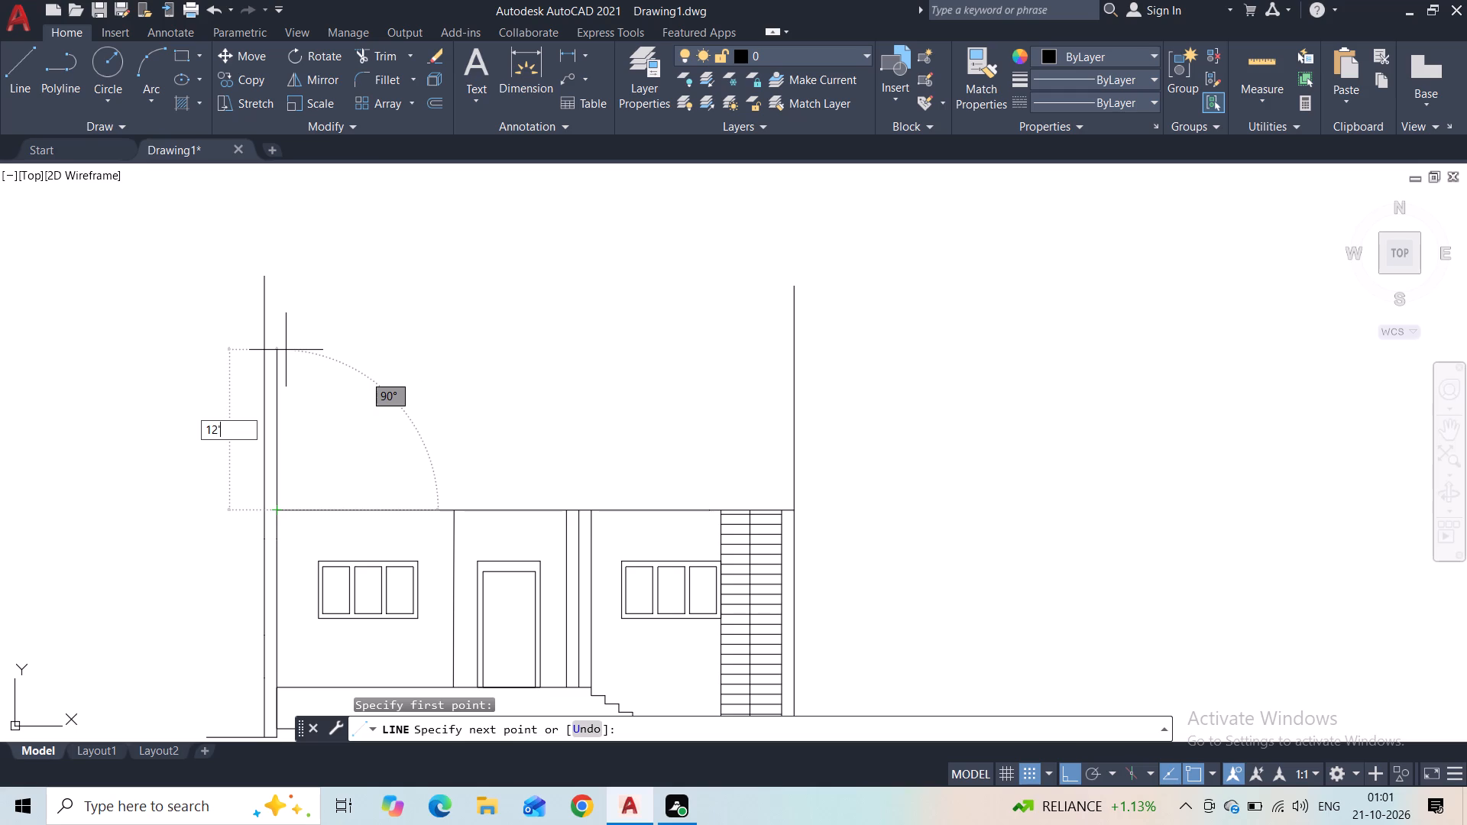
pyautogui.press('Return')
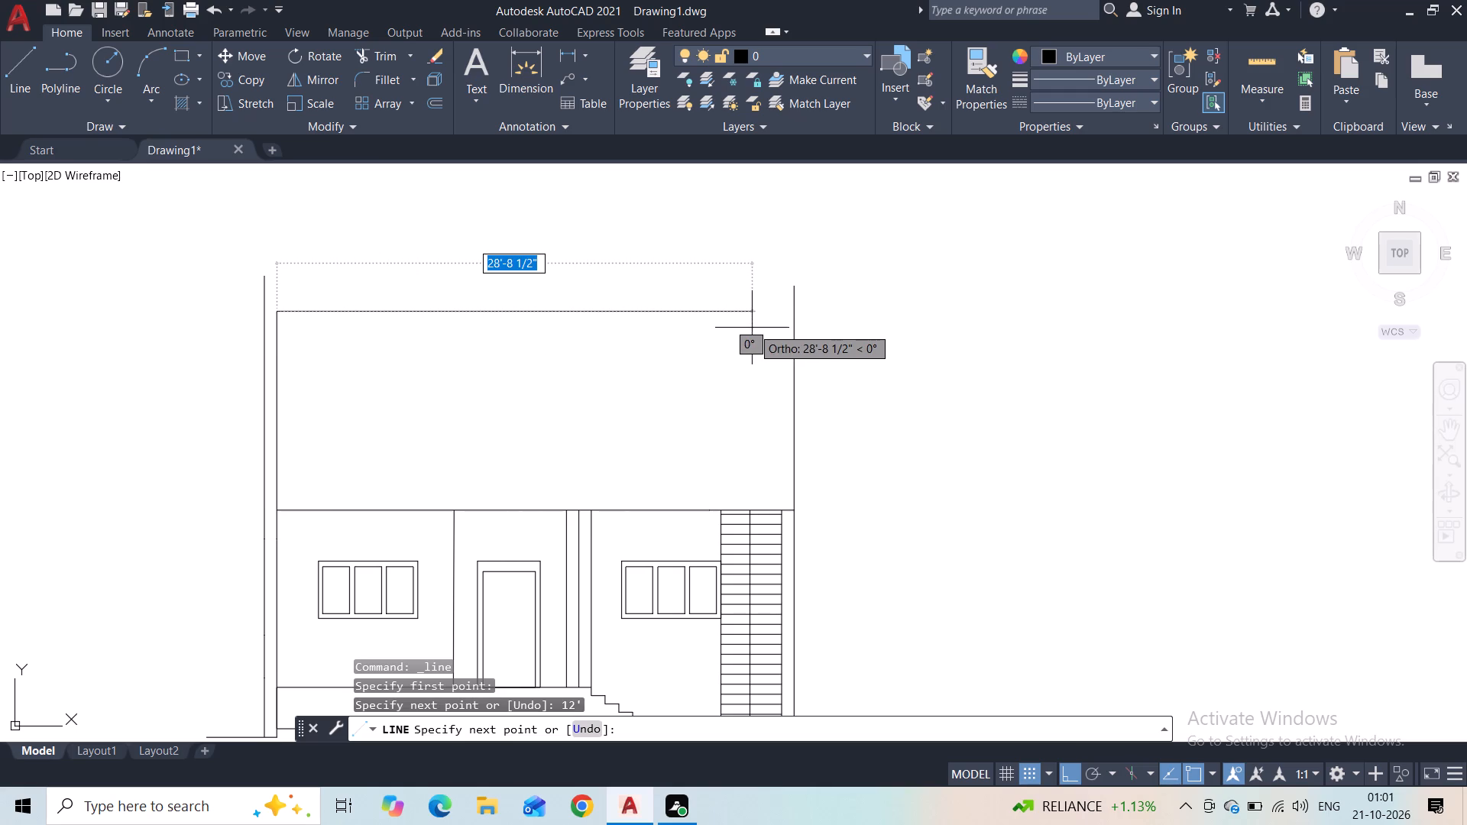
pyautogui.scroll(-1, 747, 324)
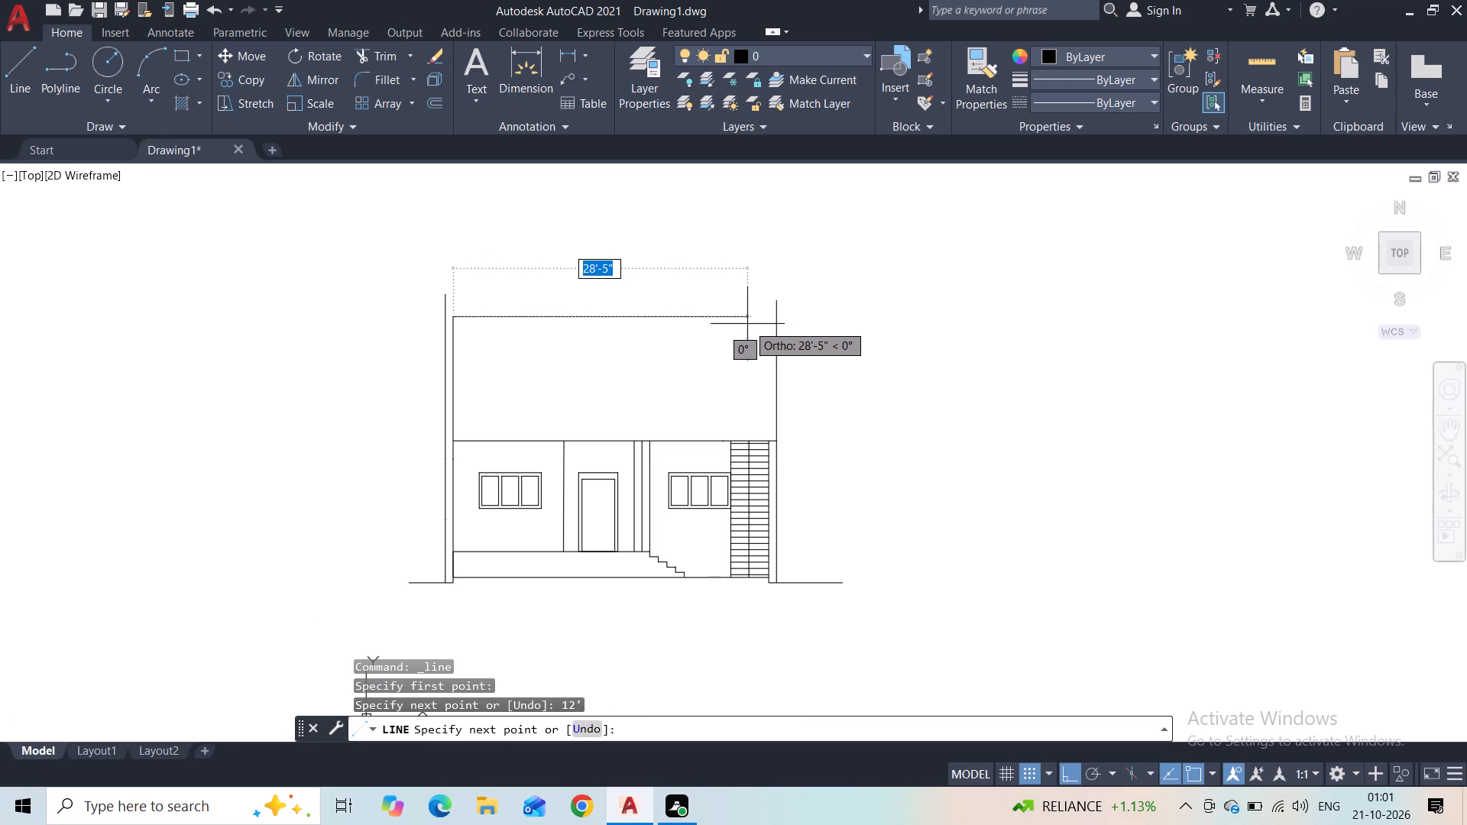
pyautogui.click(756, 319)
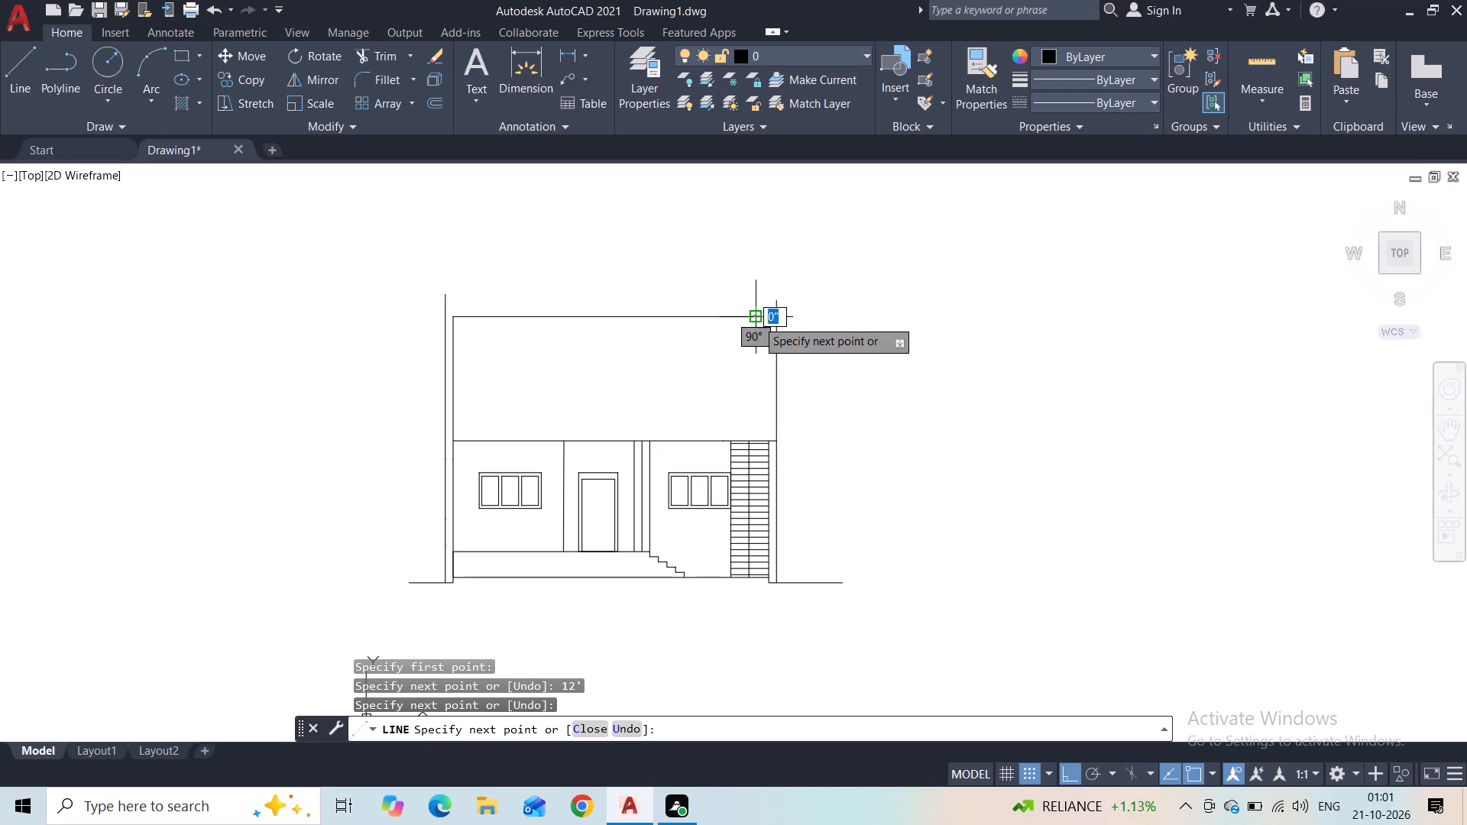
pyautogui.press('Escape')
# Draw a 12' vertical line up from the hatched strip's top-right corner and join it to the end of the upper horizontal line.
pyautogui.scroll(2, 759, 352)
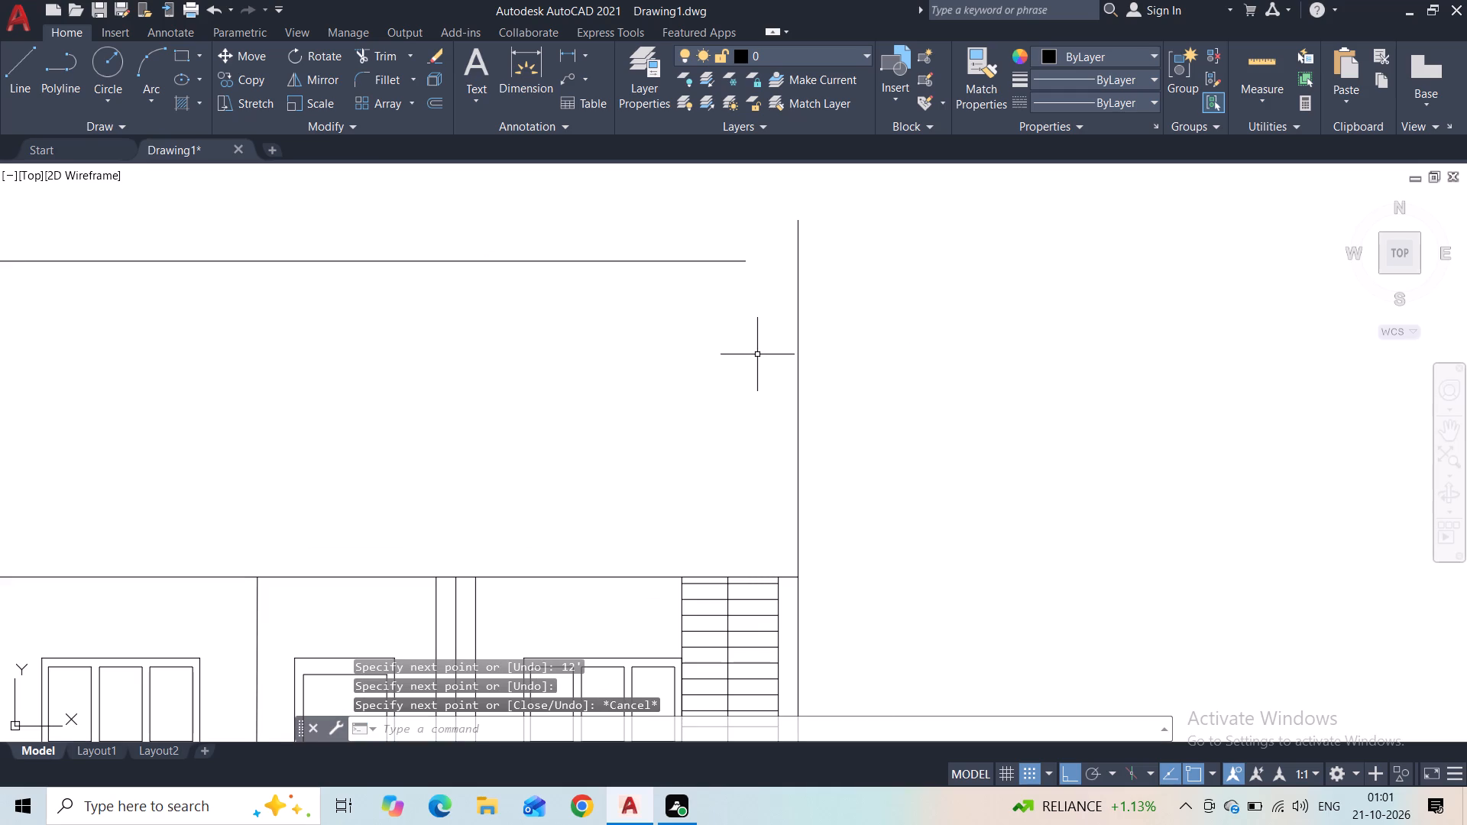
pyautogui.press('space')
pyautogui.click(779, 578)
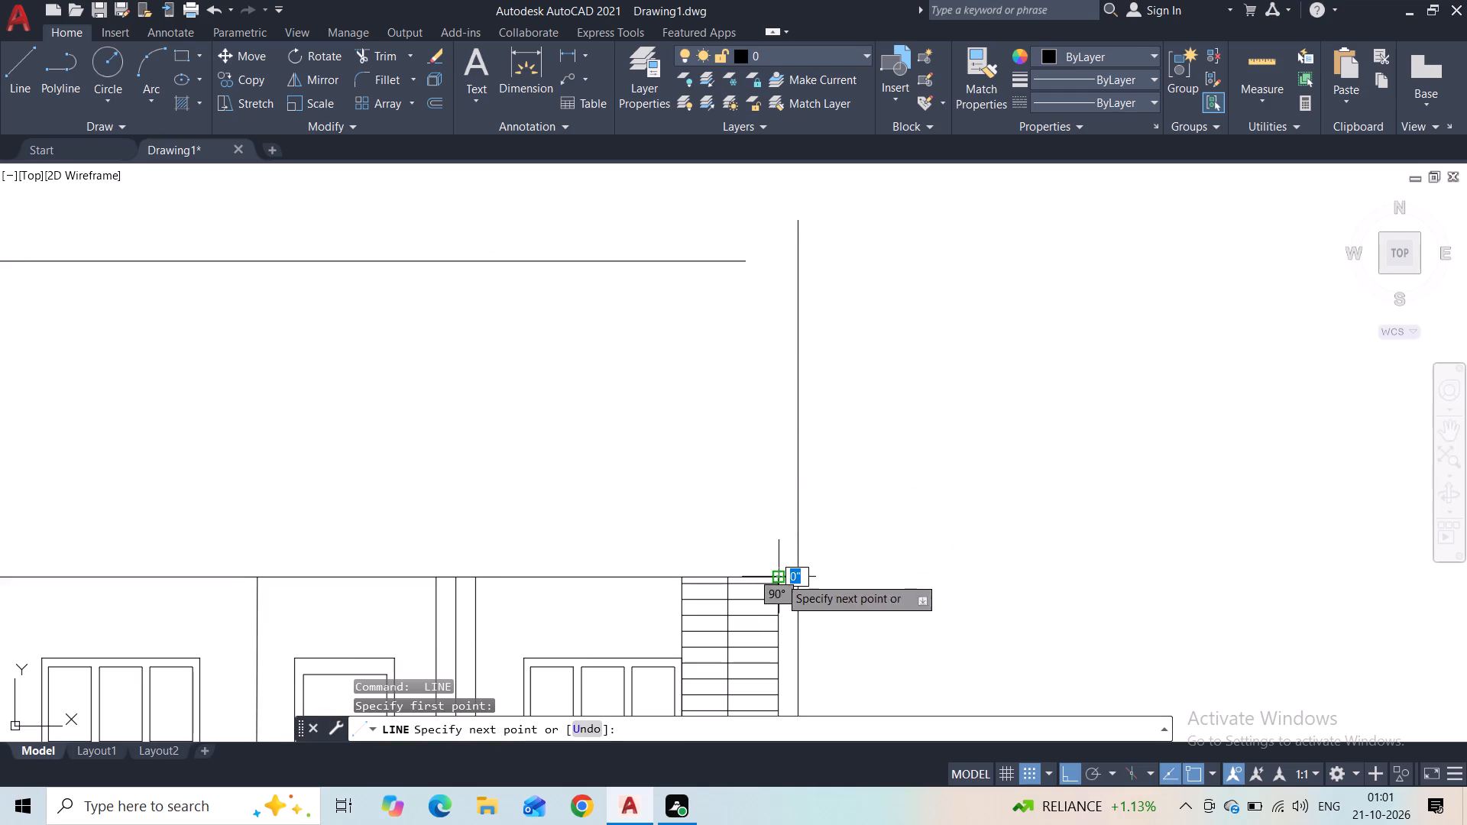
pyautogui.click(770, 261)
pyautogui.click(743, 261)
pyautogui.press('Escape')
pyautogui.scroll(-1, 740, 238)
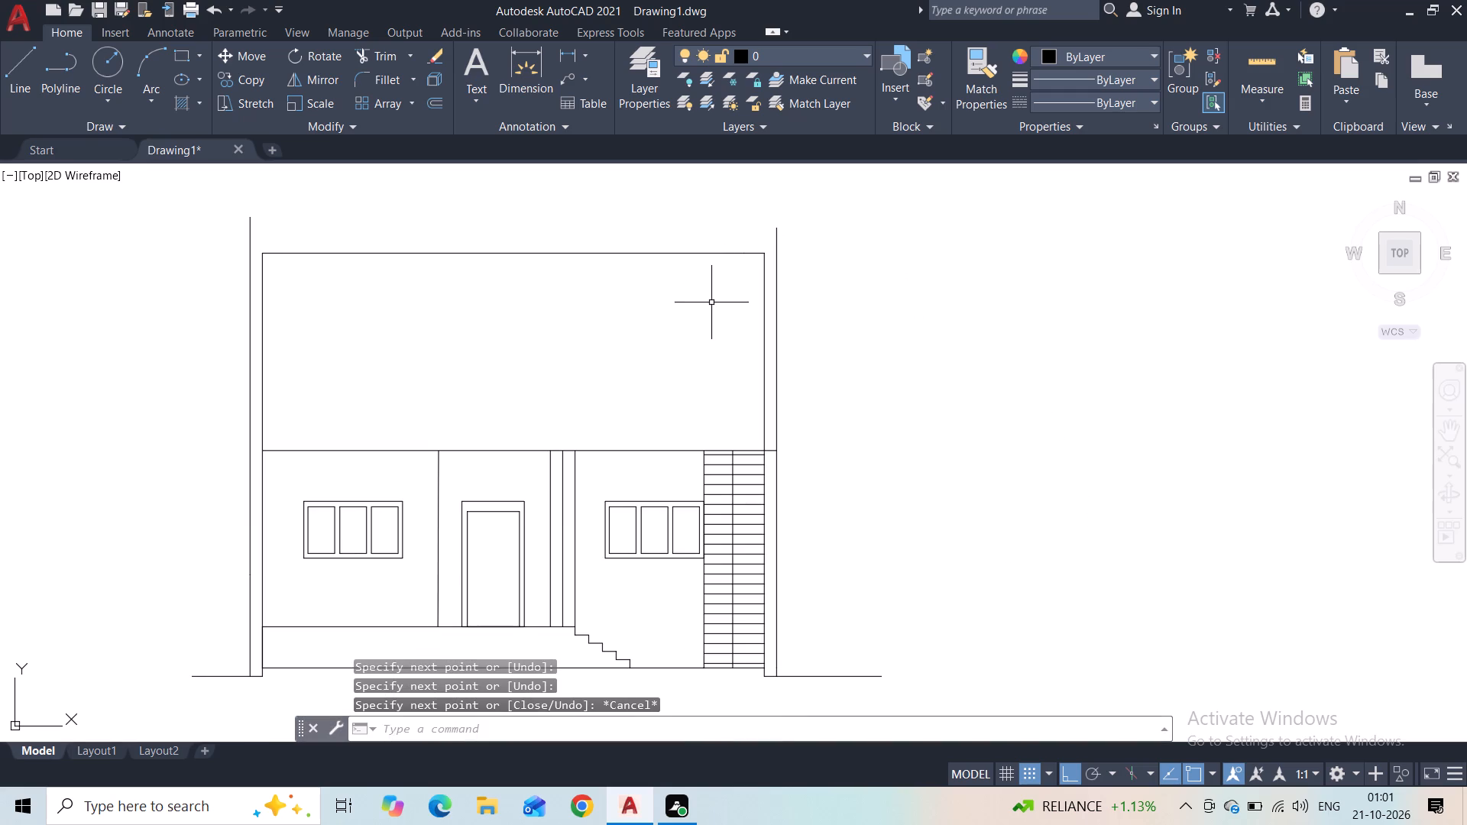
# Copy the ground-floor left window straight up into the upper storey, using its centre as base point.
pyautogui.moveTo(708, 306); pyautogui.dragTo(731, 307, button='middle')
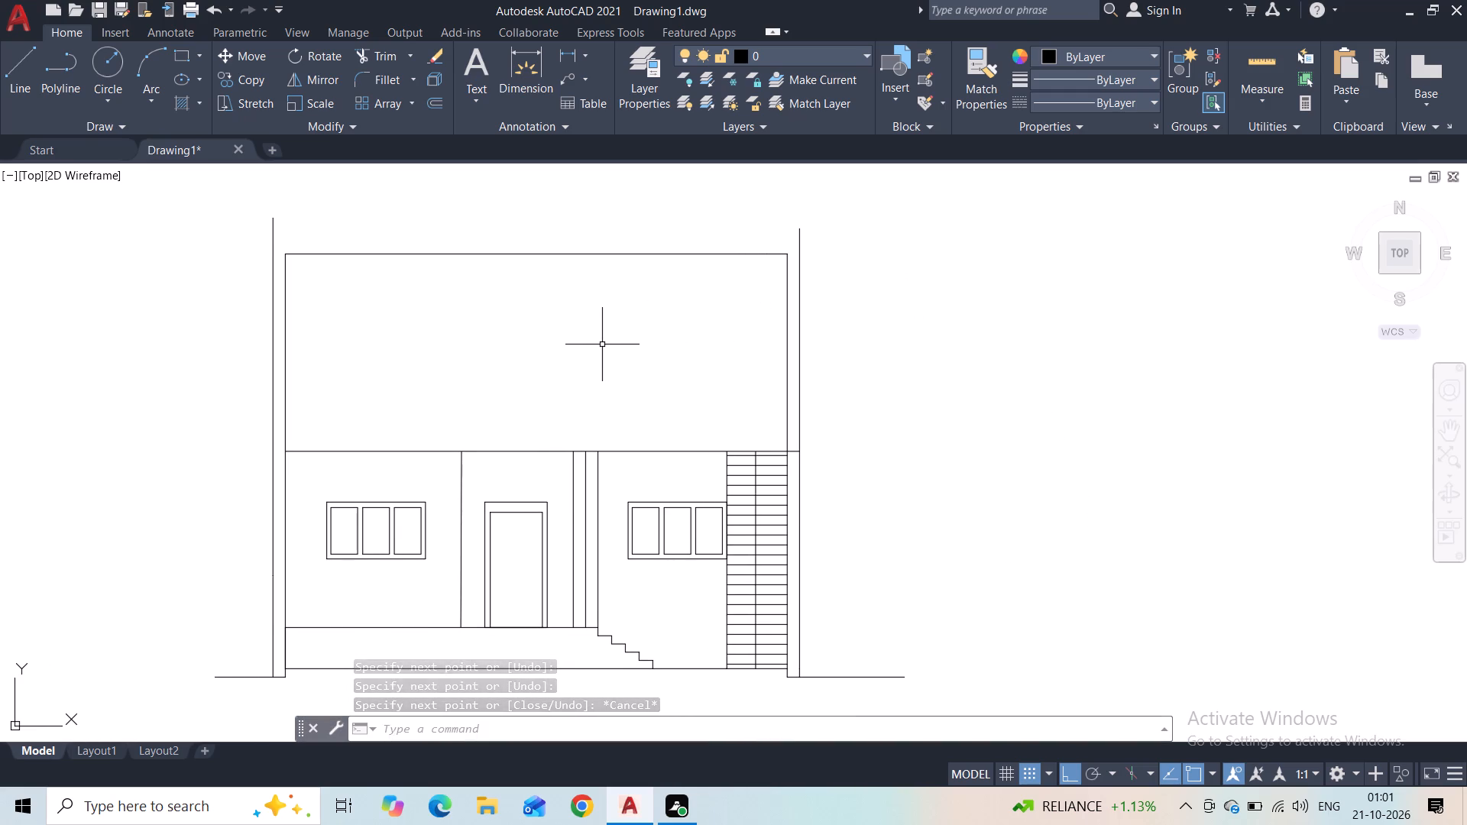
pyautogui.click(433, 486)
pyautogui.click(315, 587)
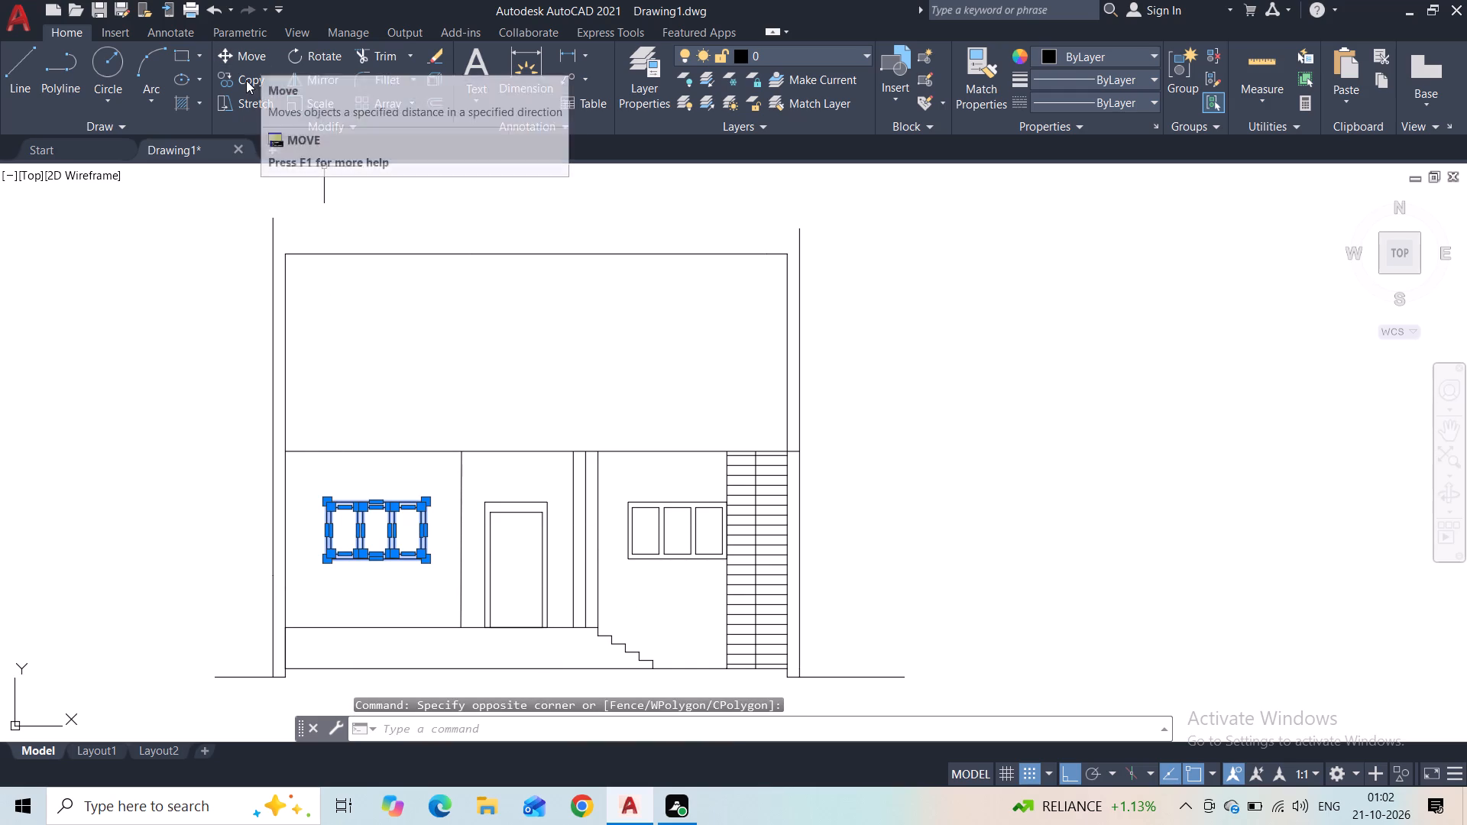
pyautogui.click(246, 80)
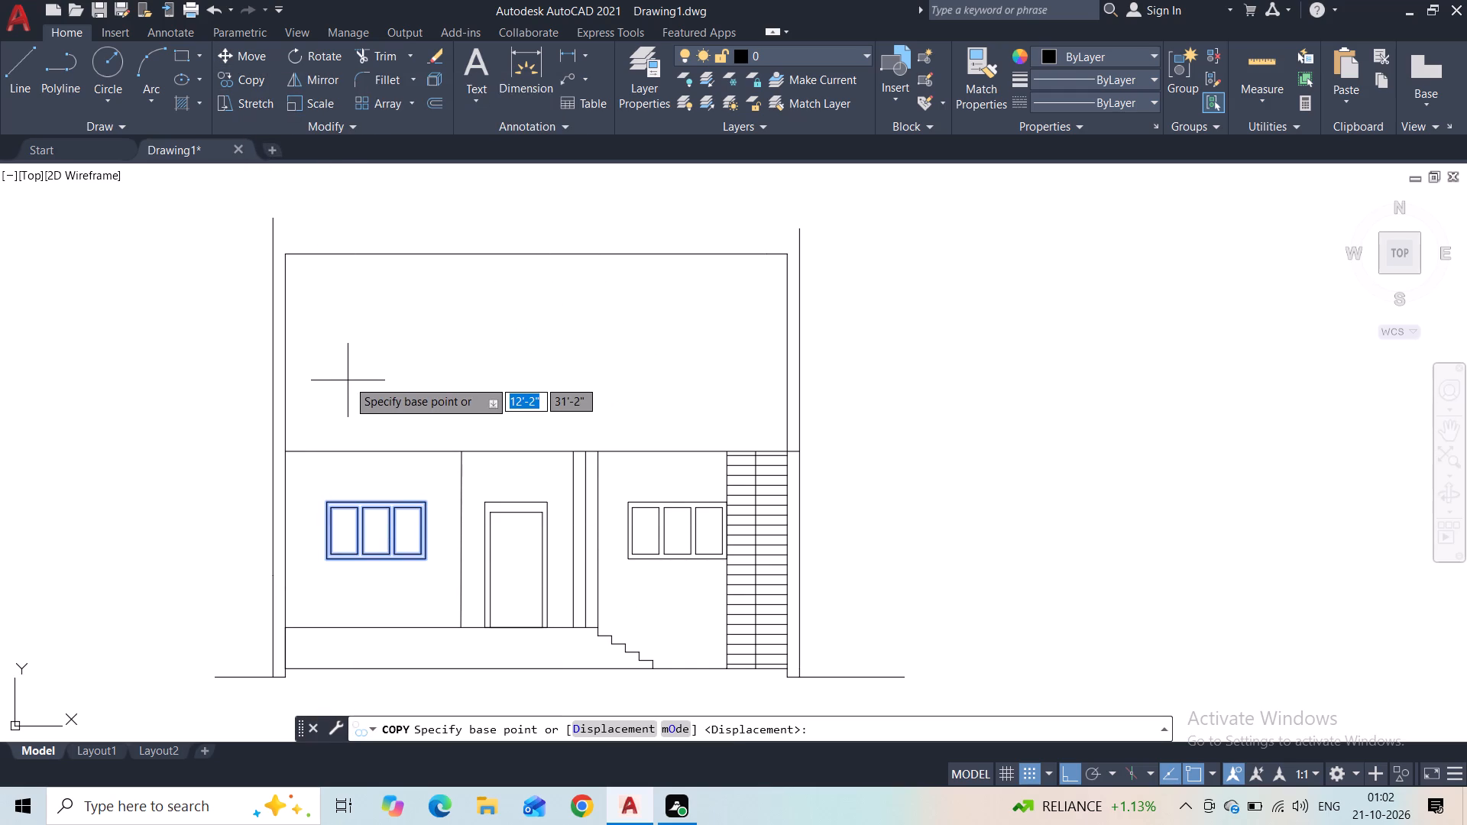
pyautogui.click(381, 534)
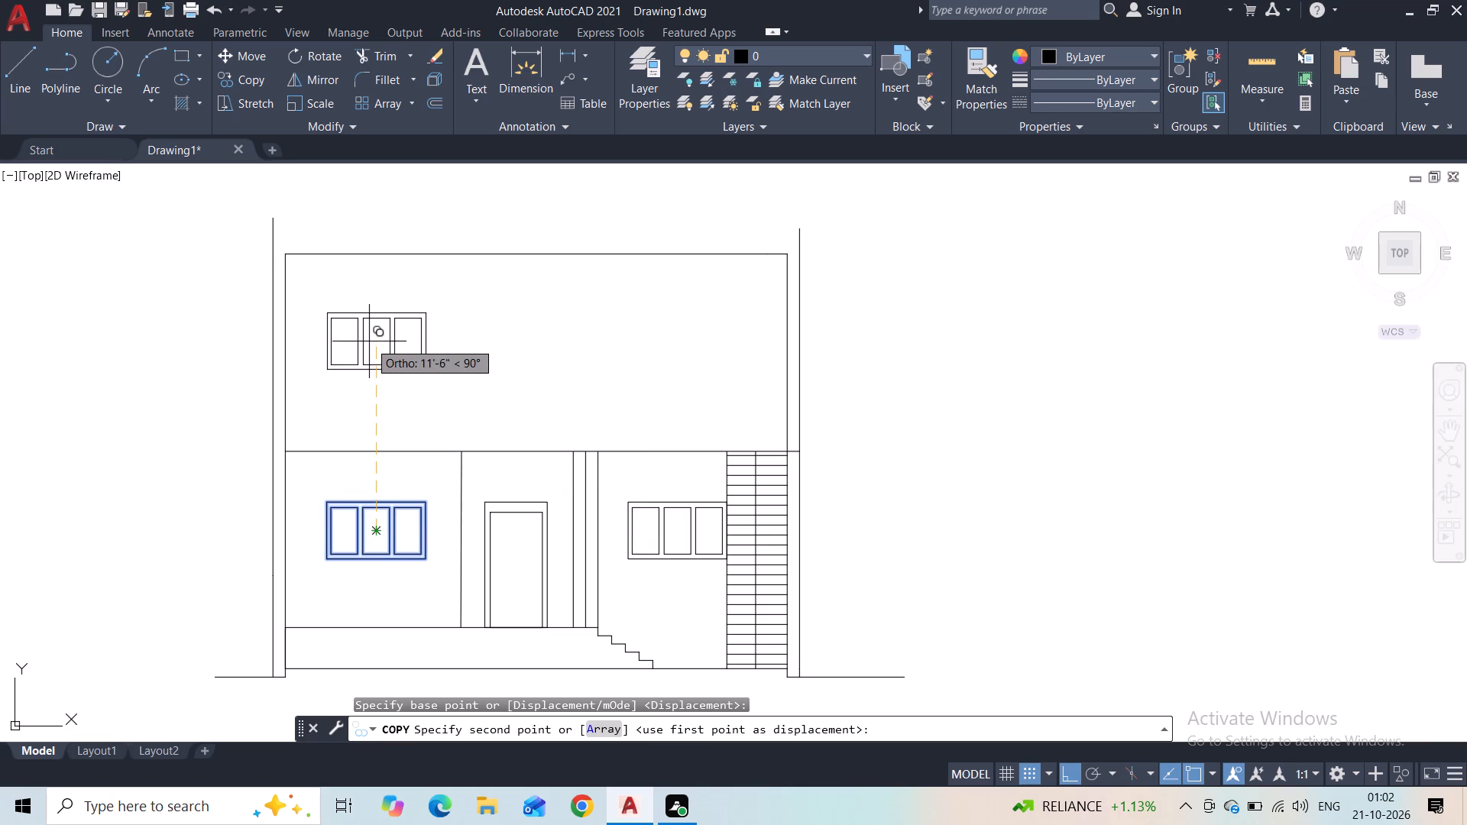
pyautogui.click(369, 333)
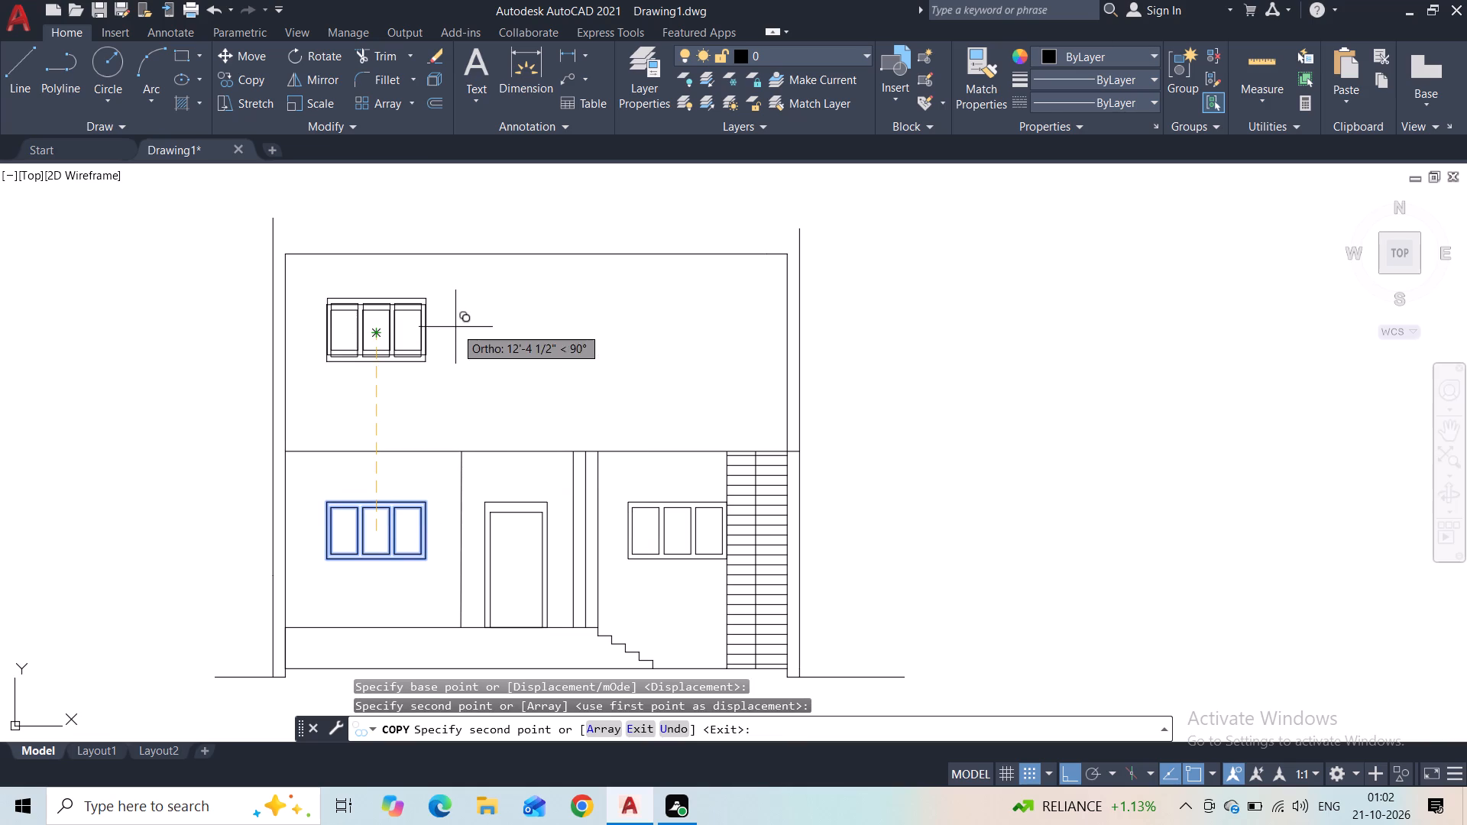
pyautogui.press('Escape')
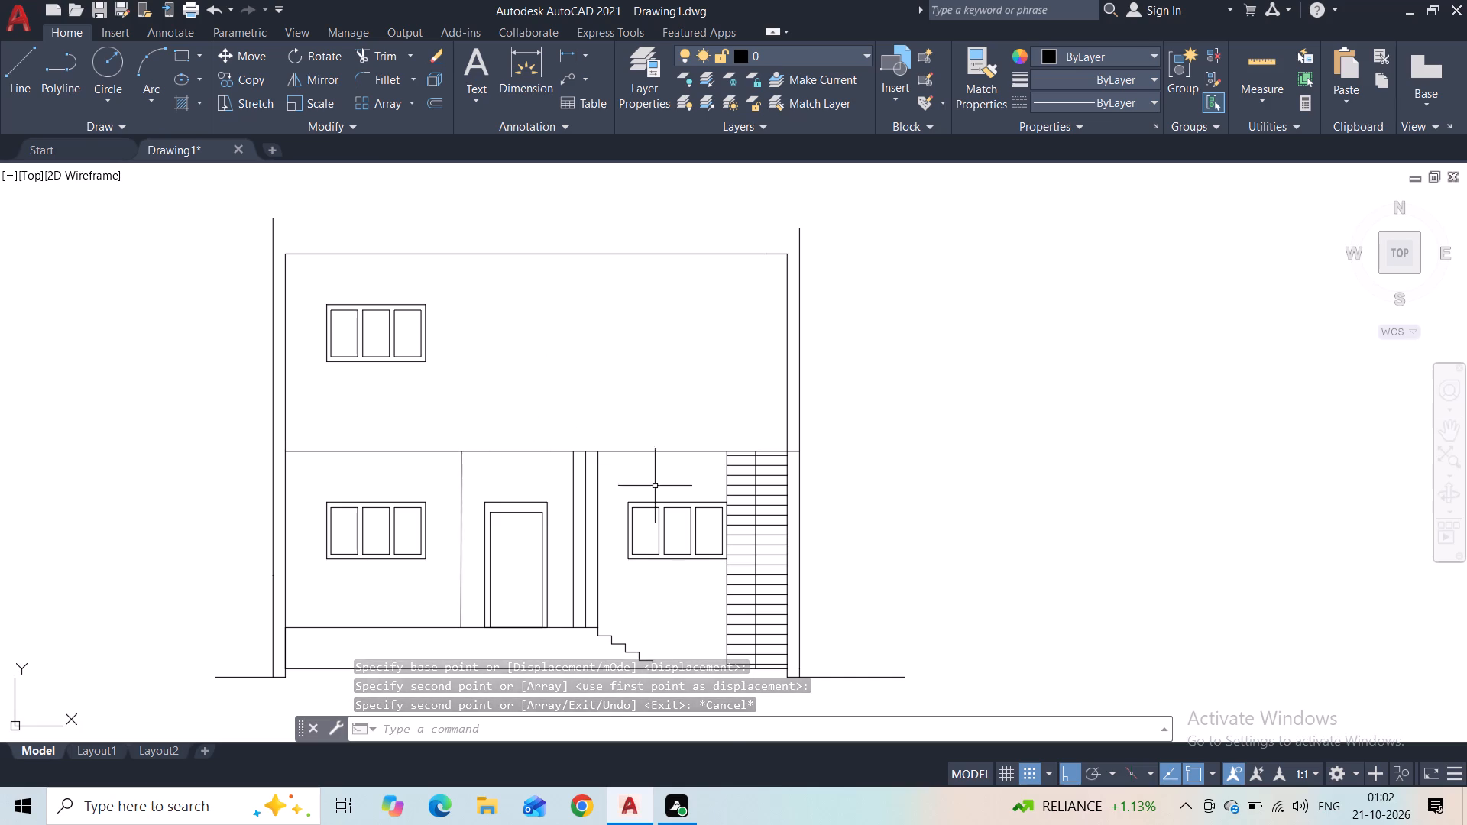
# Copy the ground-floor right window straight up about 11'-7 1/2" into the upper storey.
pyautogui.click(701, 484)
pyautogui.click(633, 582)
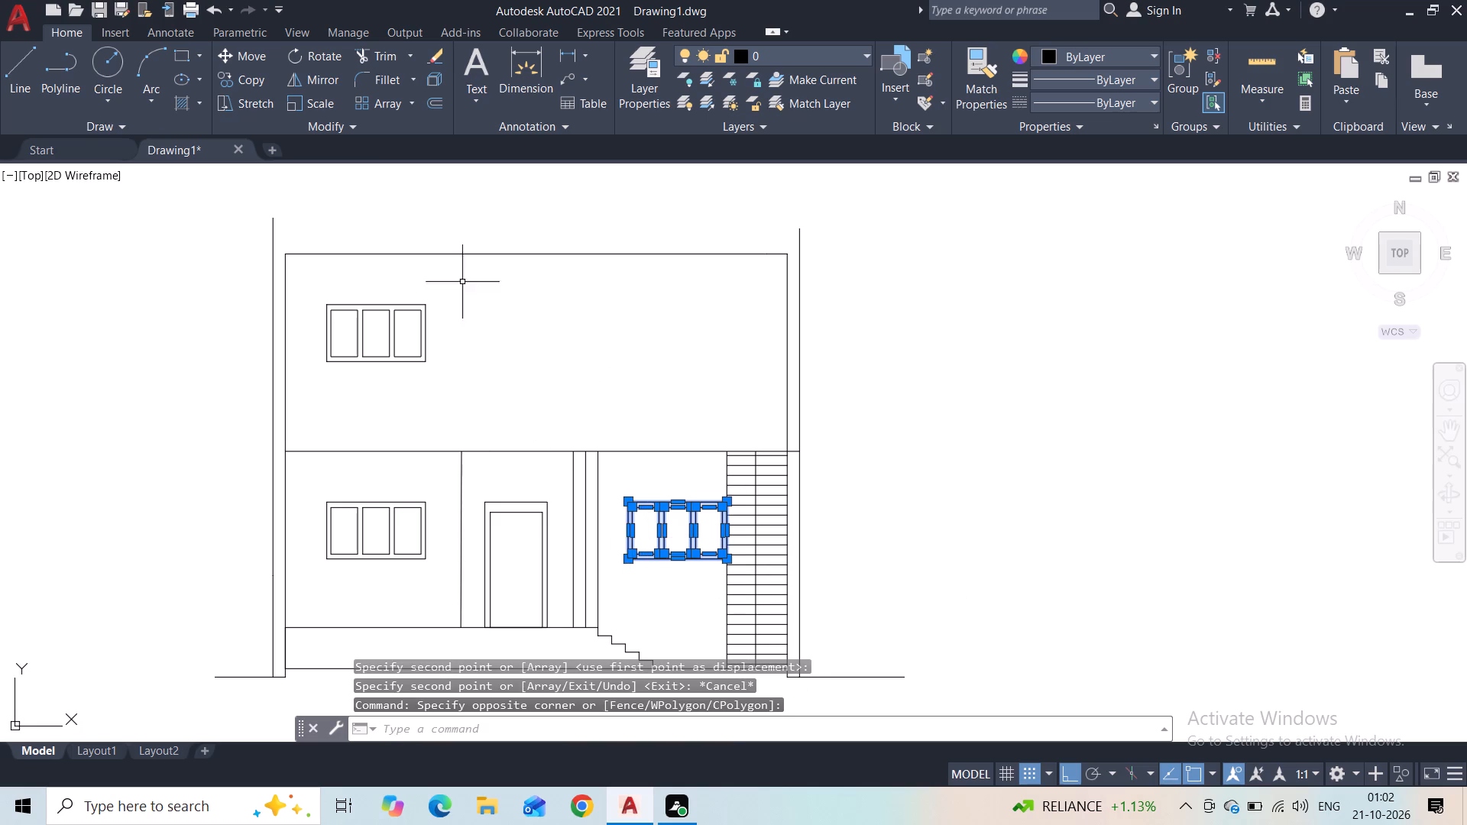
pyautogui.click(263, 83)
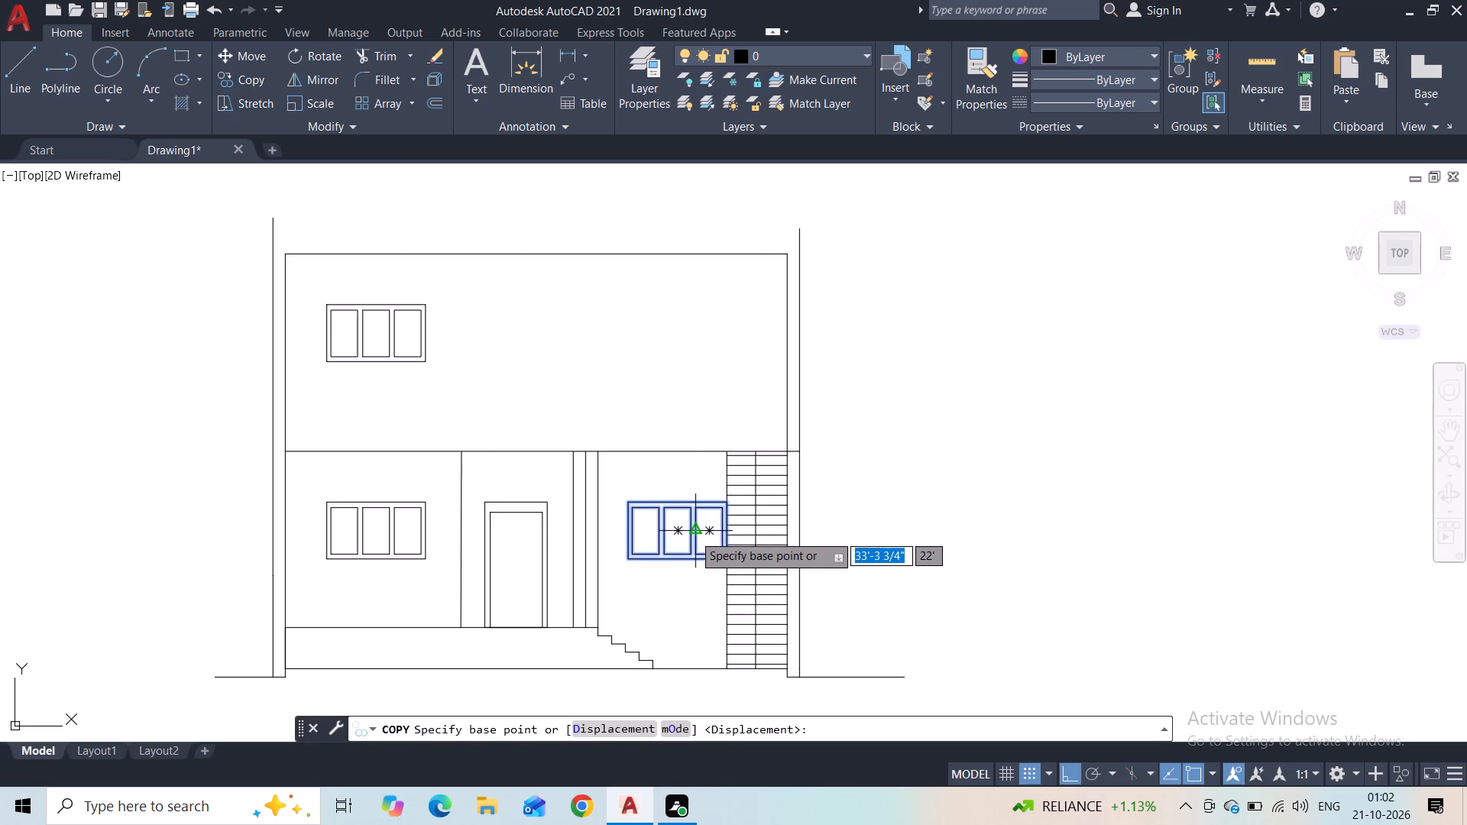
pyautogui.click(679, 535)
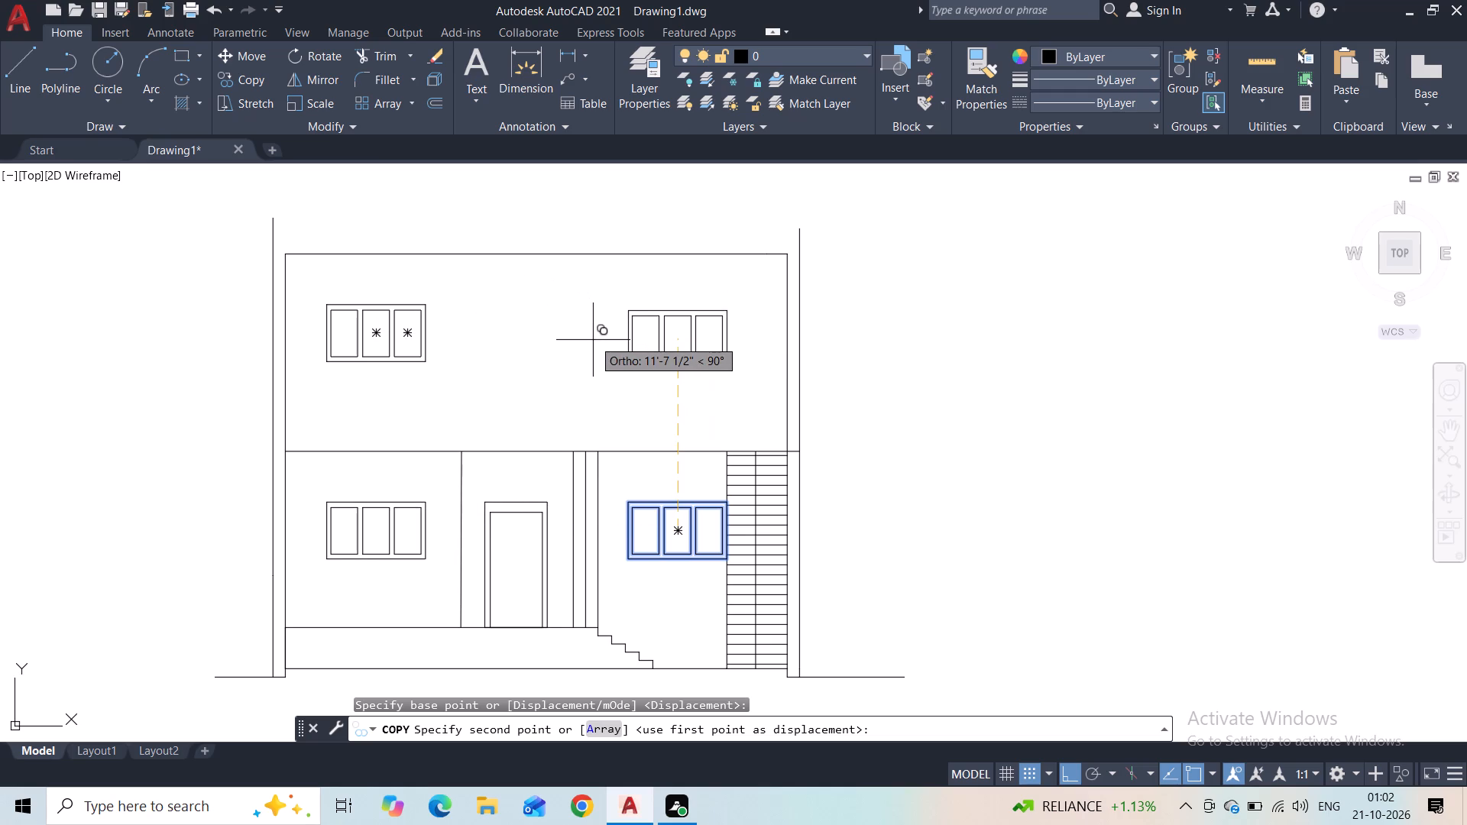
pyautogui.click(593, 339)
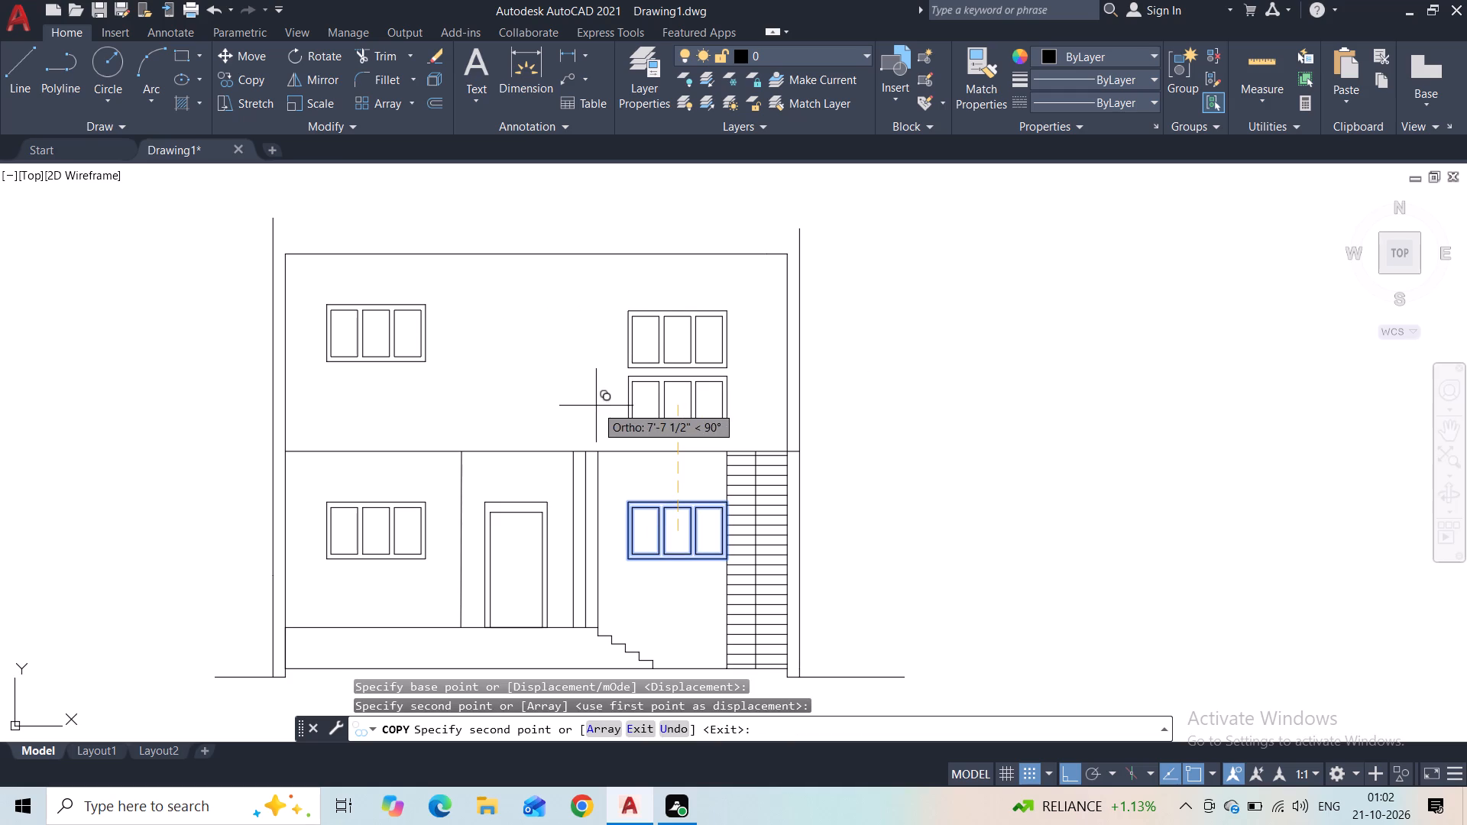
pyautogui.press('Escape')
# Draw a horizontal guide line from the upper left window's top-right corner to above the upper right window's left edge.
pyautogui.scroll(1, 488, 340)
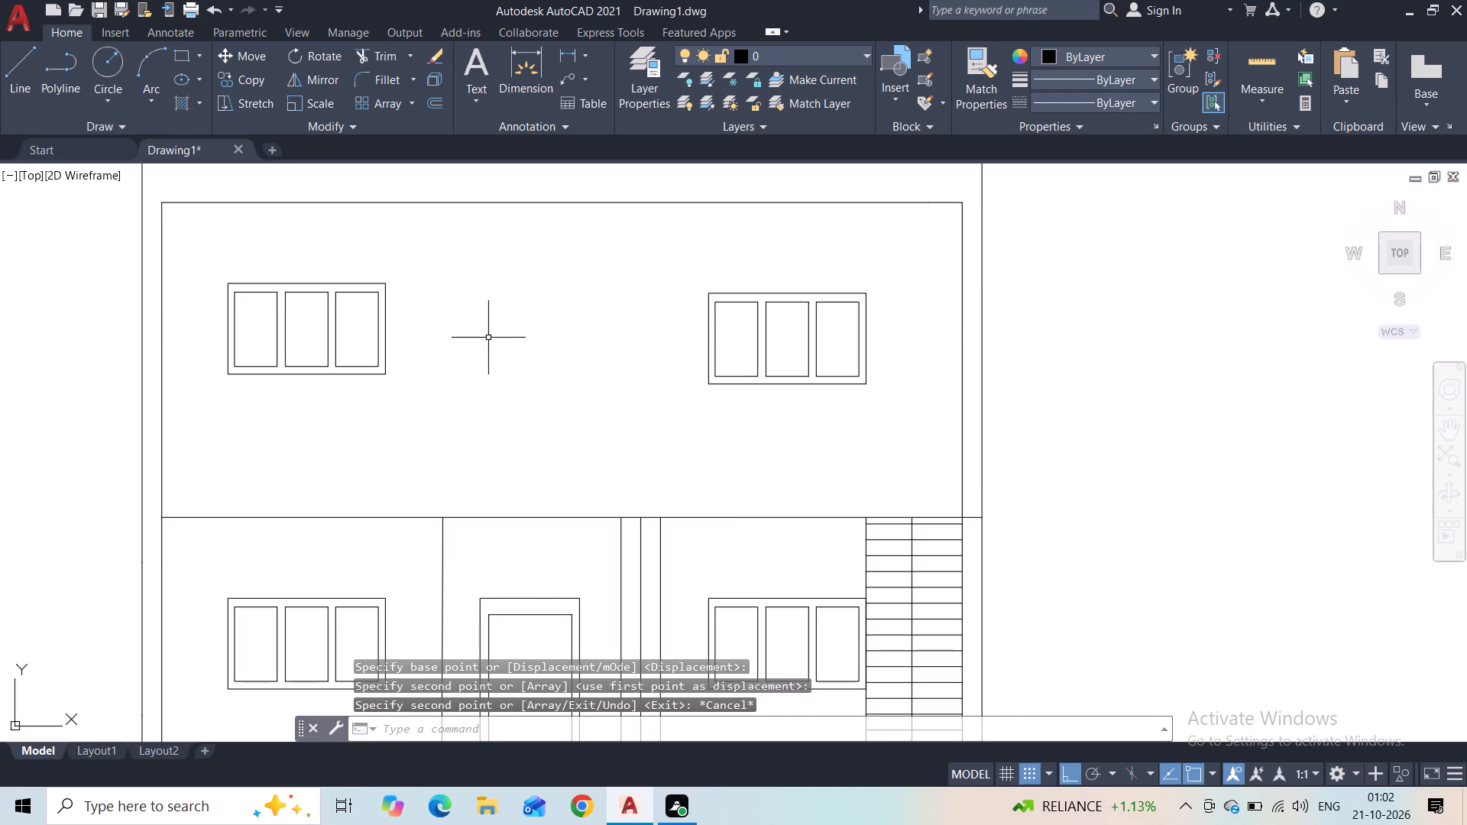
pyautogui.click(11, 76)
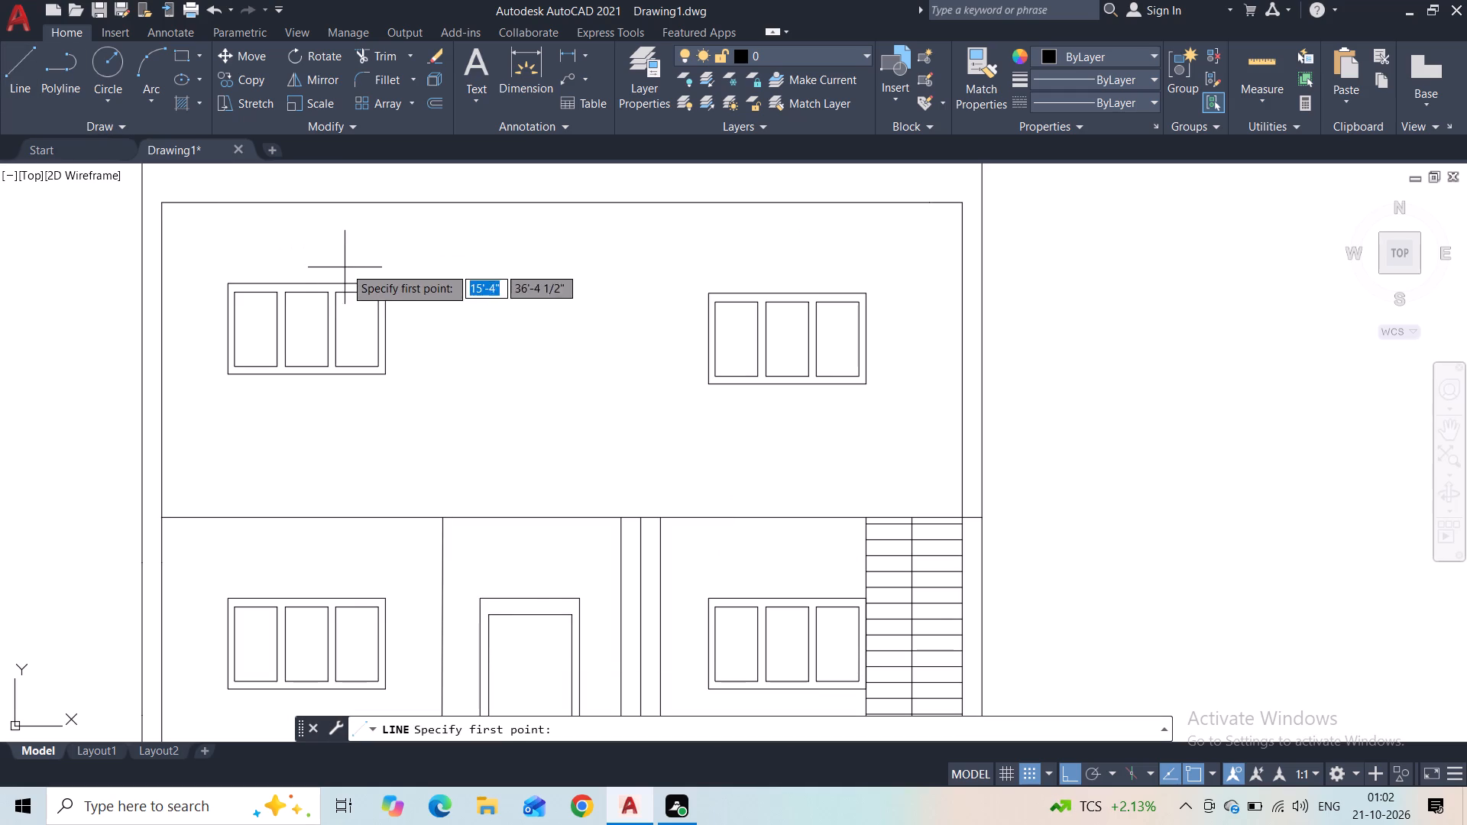
pyautogui.click(382, 283)
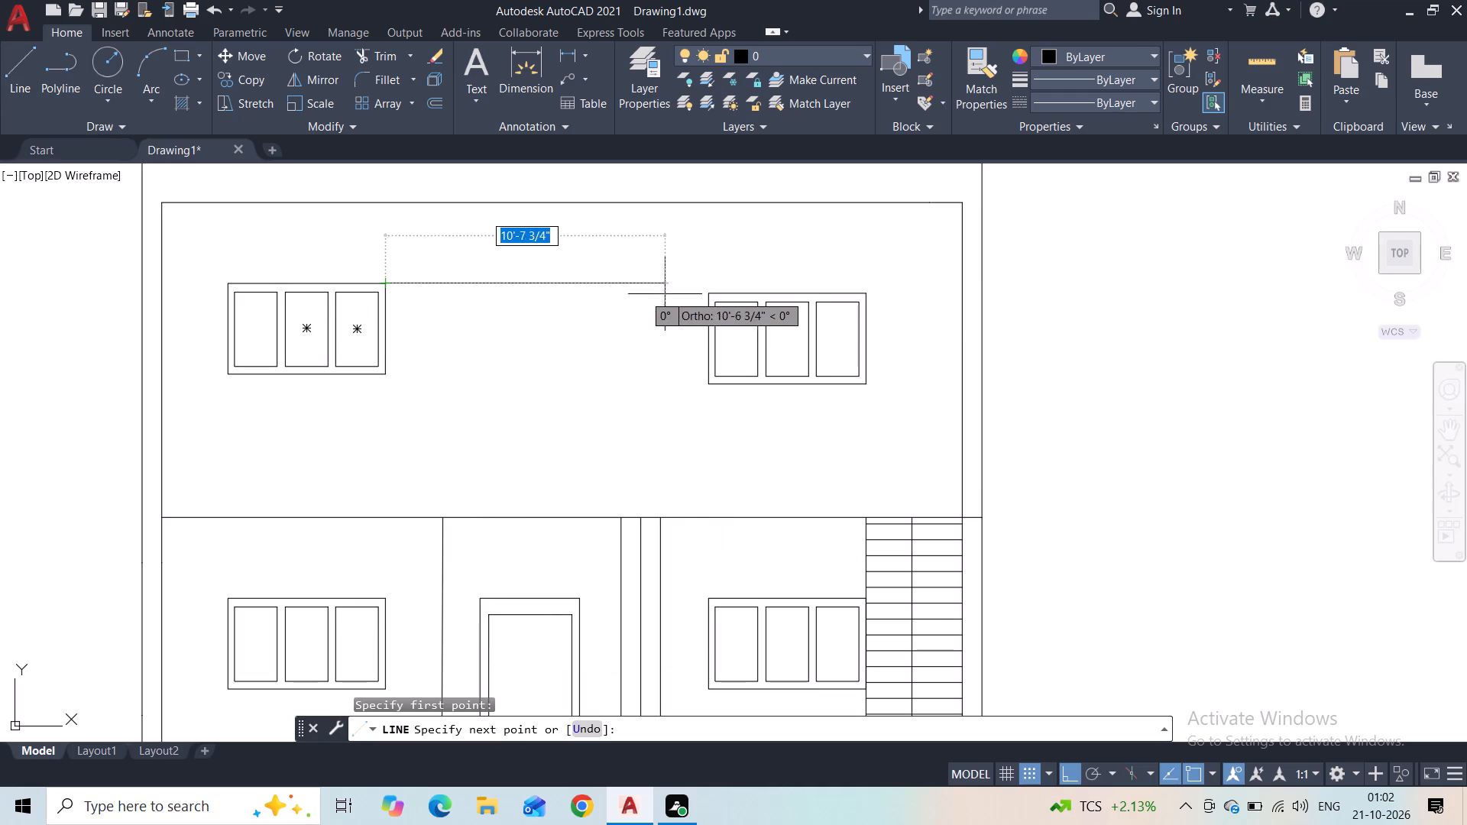
pyautogui.click(701, 286)
pyautogui.press('Escape')
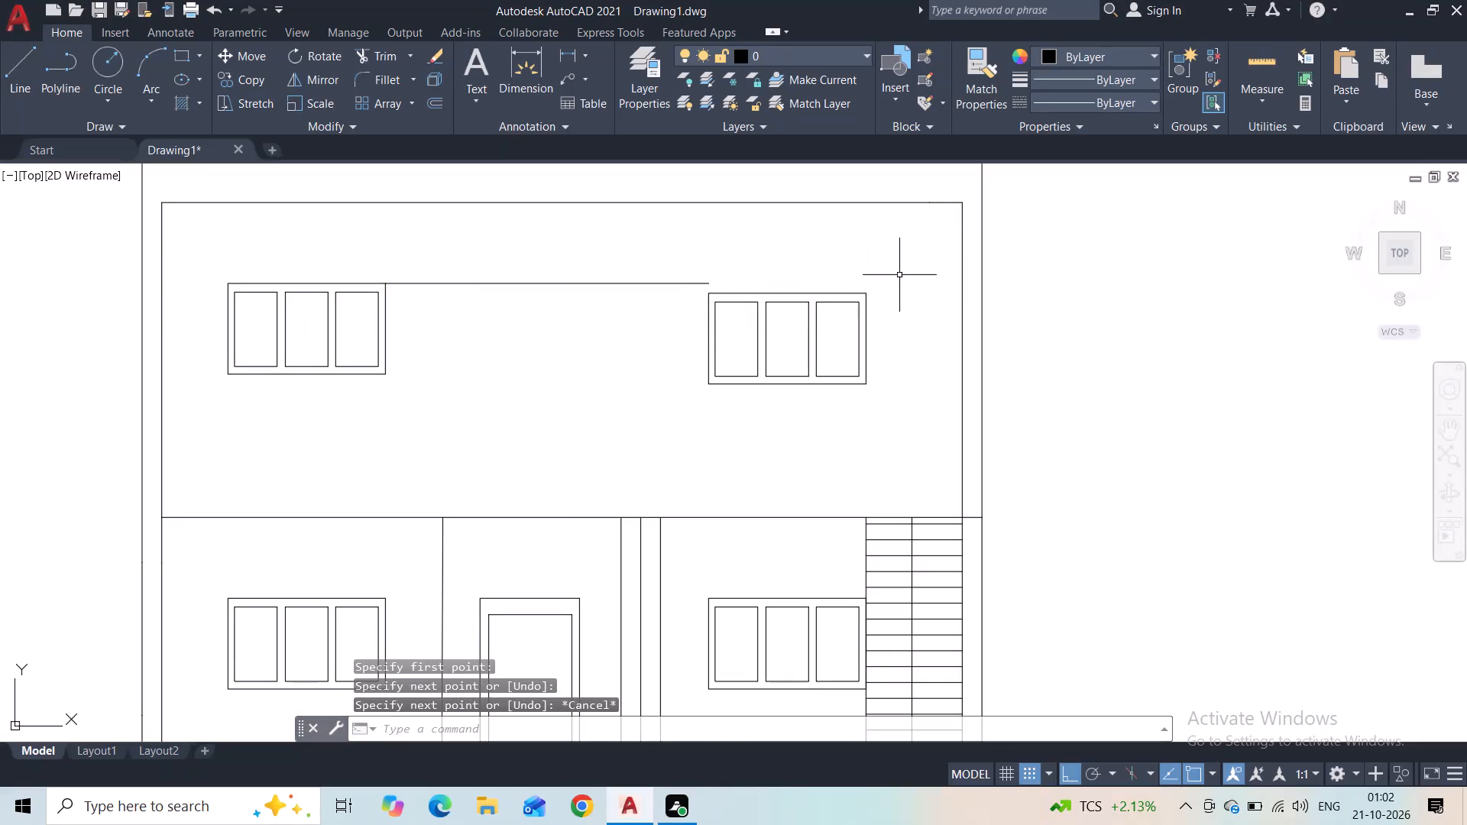
# Move the upper right window up so its top-left corner meets the right end of the guide line.
pyautogui.click(898, 275)
pyautogui.click(714, 428)
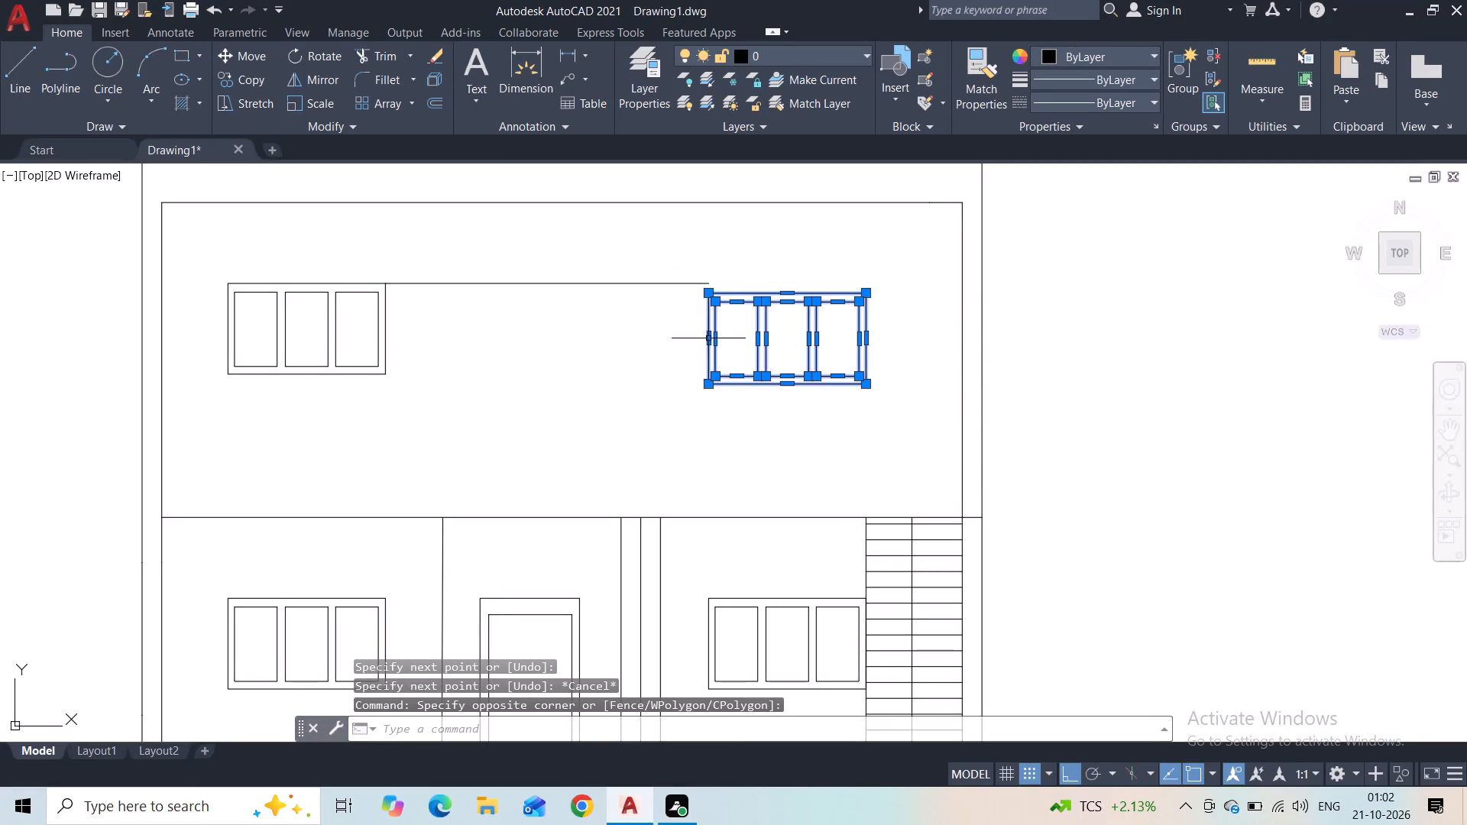
pyautogui.click(230, 60)
pyautogui.click(705, 292)
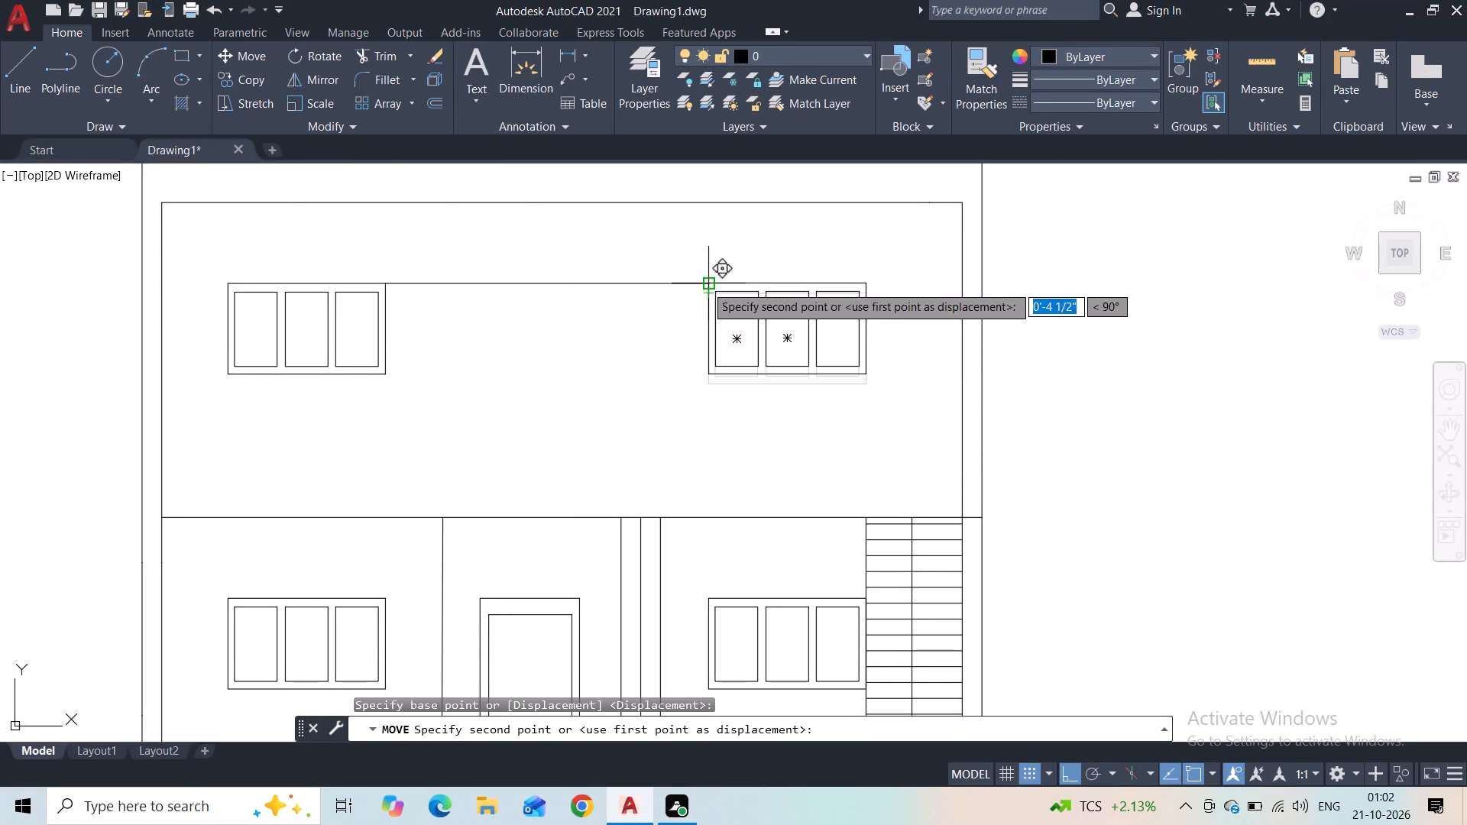
pyautogui.click(705, 285)
# Erase the horizontal guide line between the two upper windows.
pyautogui.click(603, 255)
pyautogui.click(589, 296)
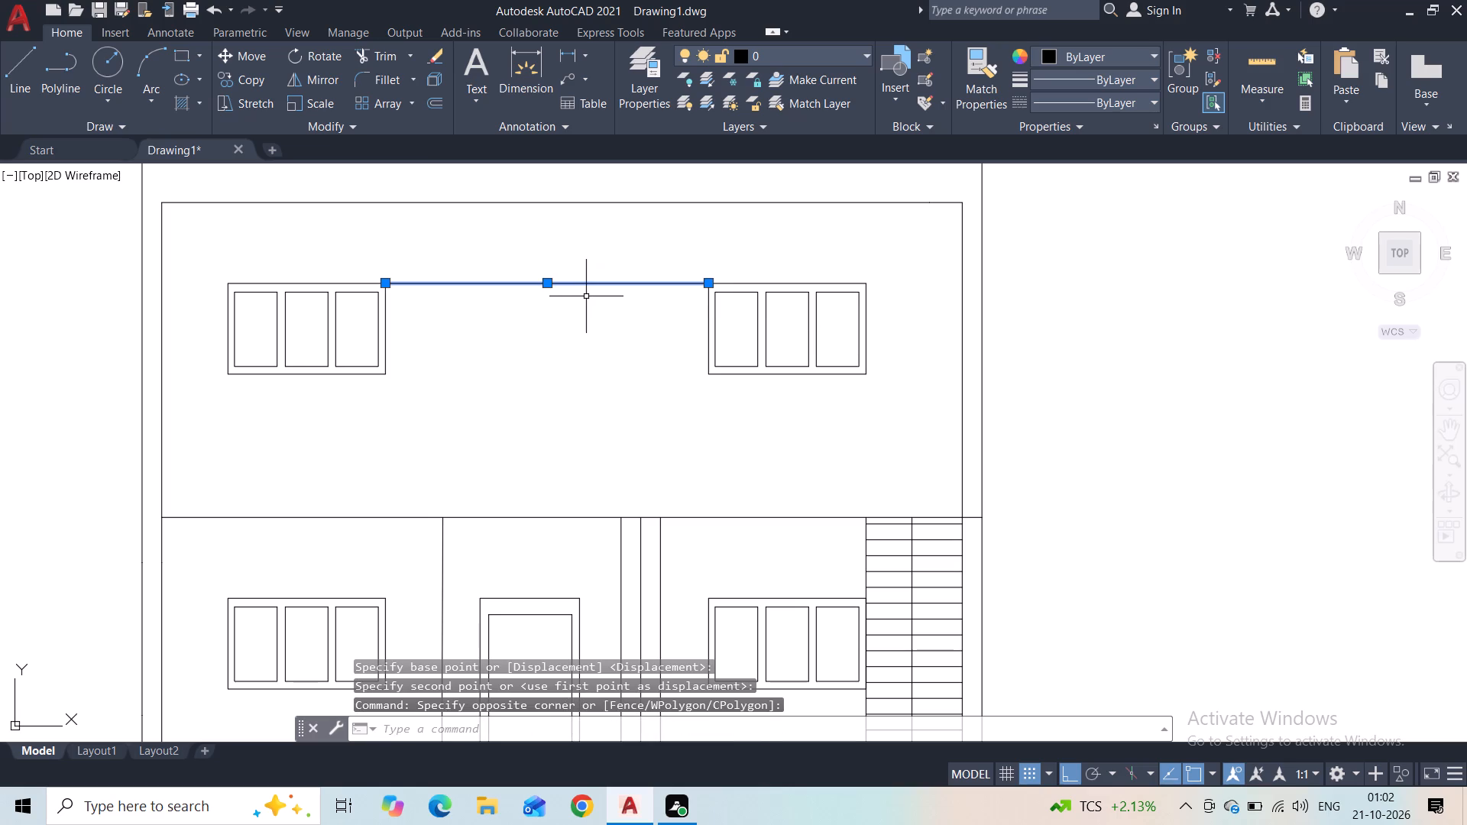
pyautogui.press('Delete')
pyautogui.press('BackSpace')
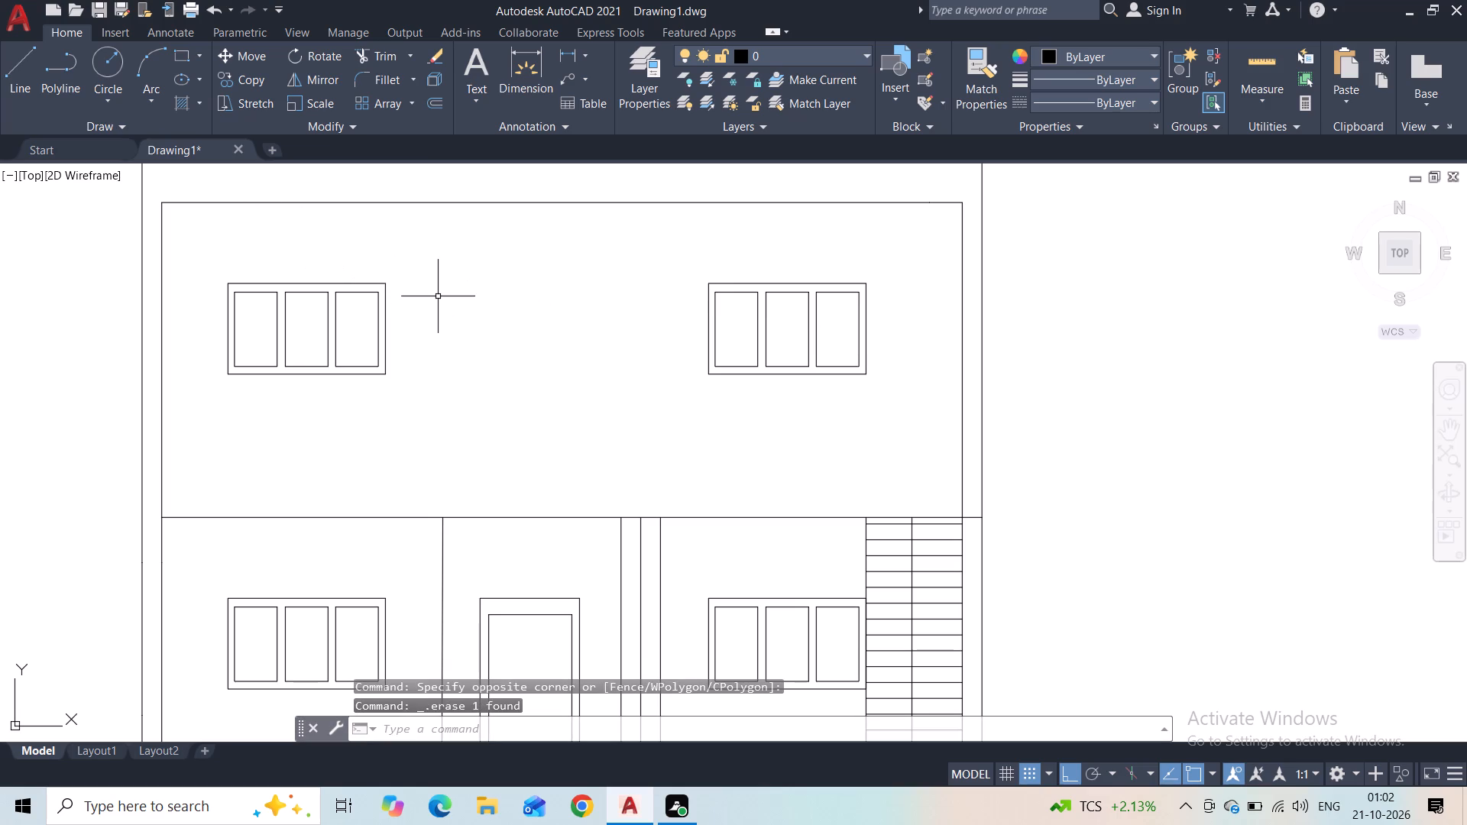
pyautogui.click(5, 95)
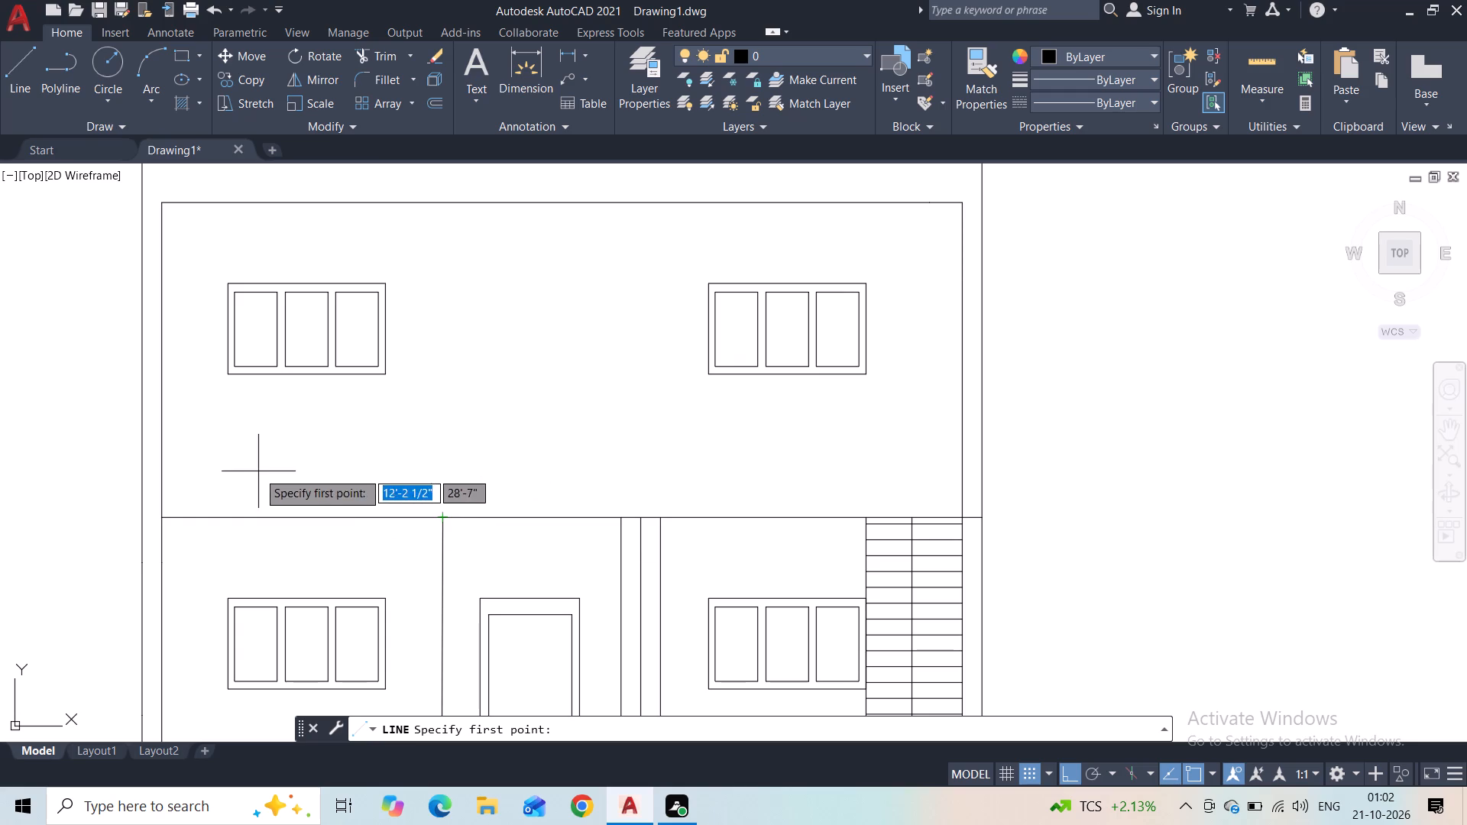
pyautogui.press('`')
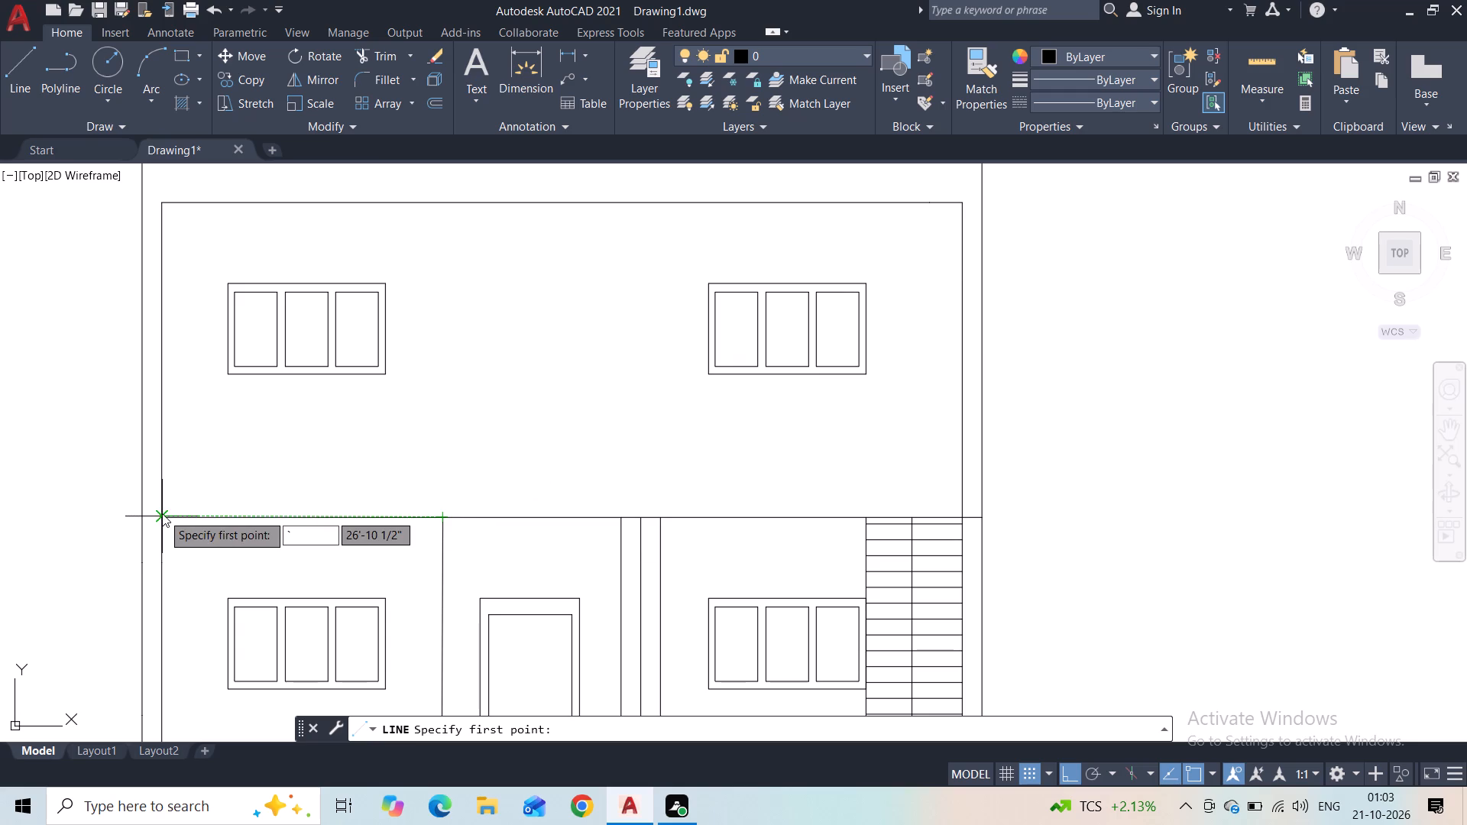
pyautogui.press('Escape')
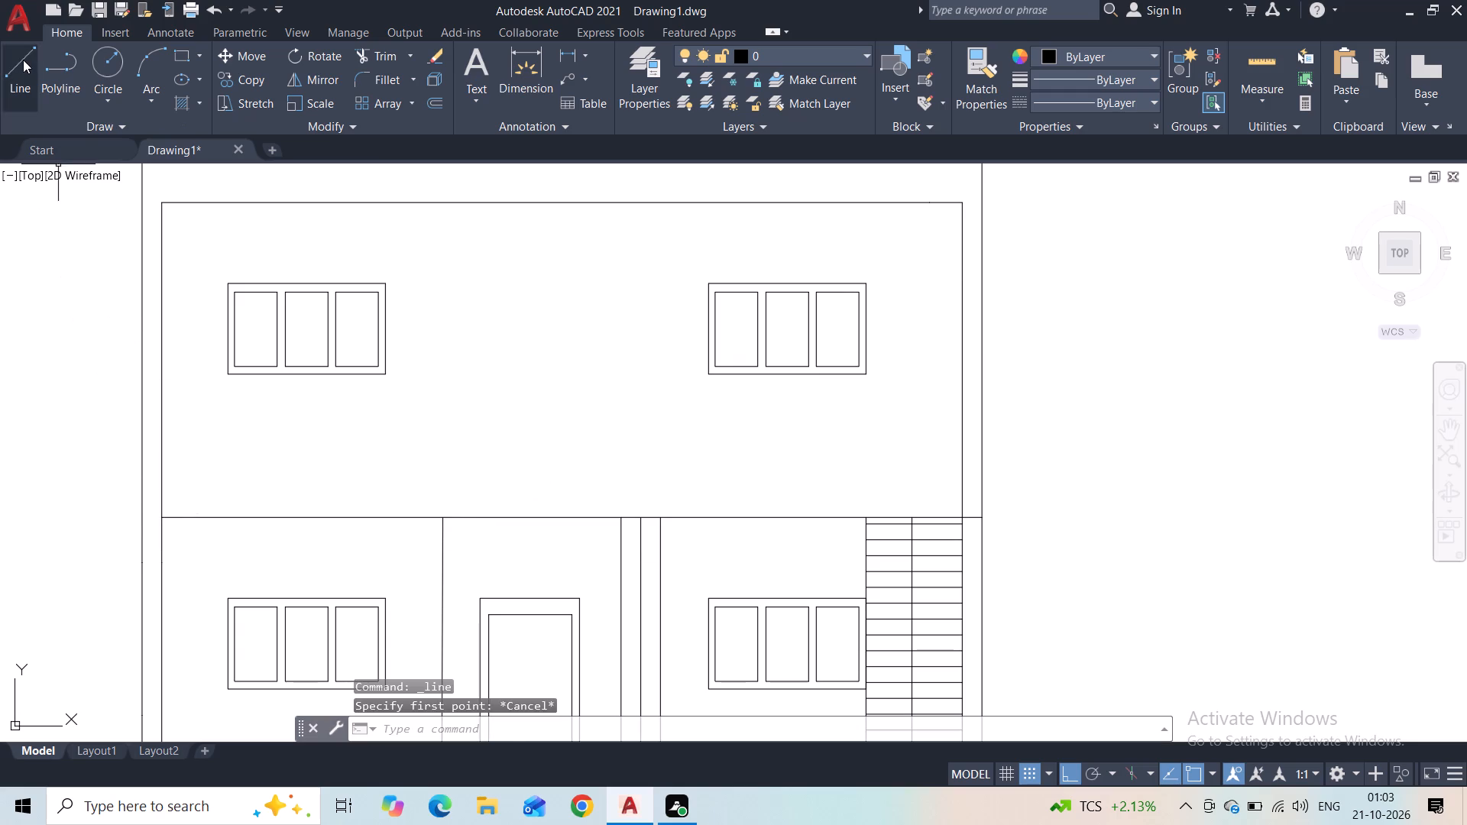
# Draw a line 2' up the left wall from the floor line, continuing horizontally across to the right wall.
pyautogui.click(23, 60)
pyautogui.click(160, 516)
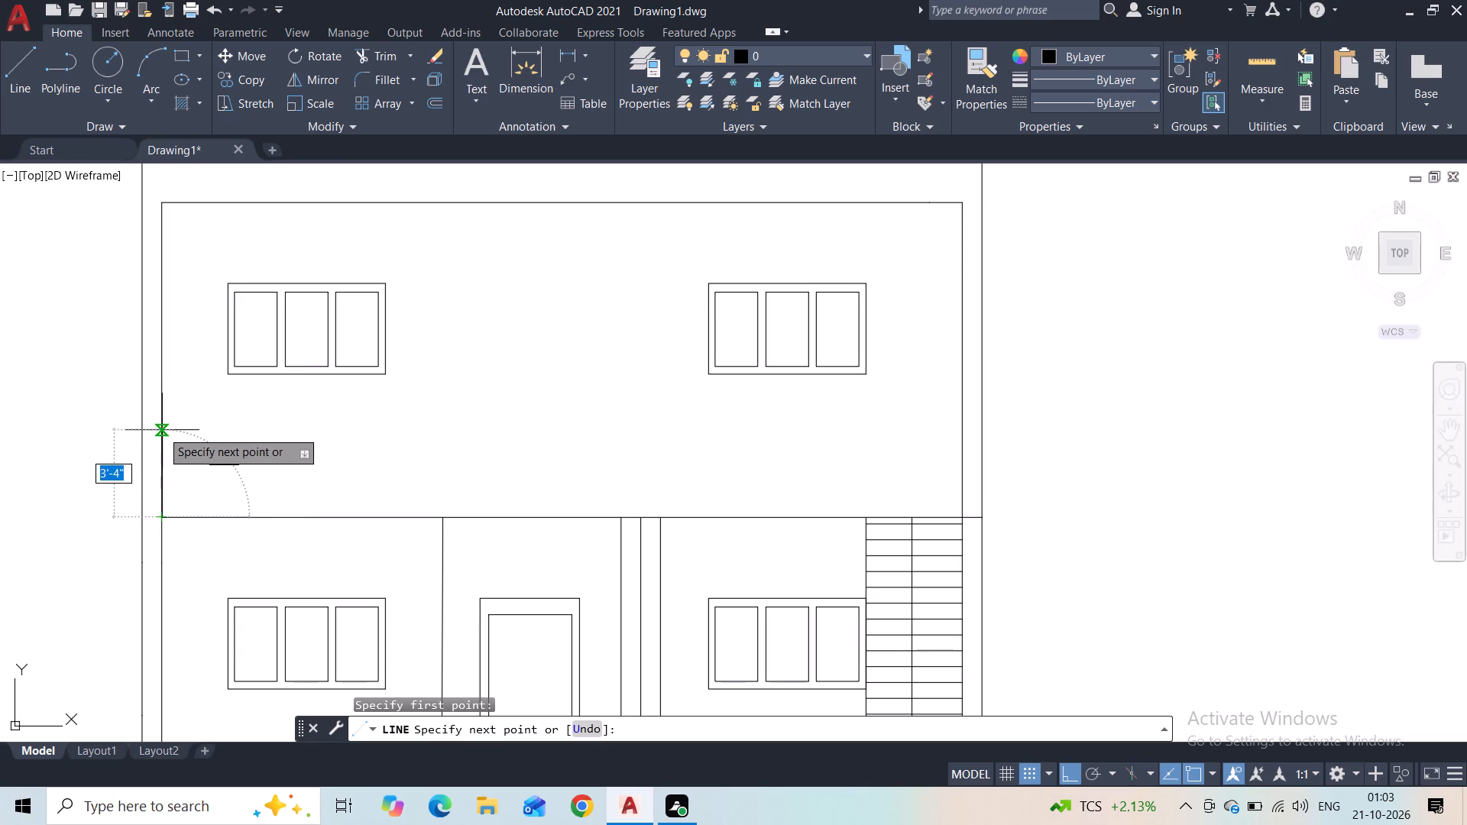
pyautogui.write("2'")
pyautogui.press('Return')
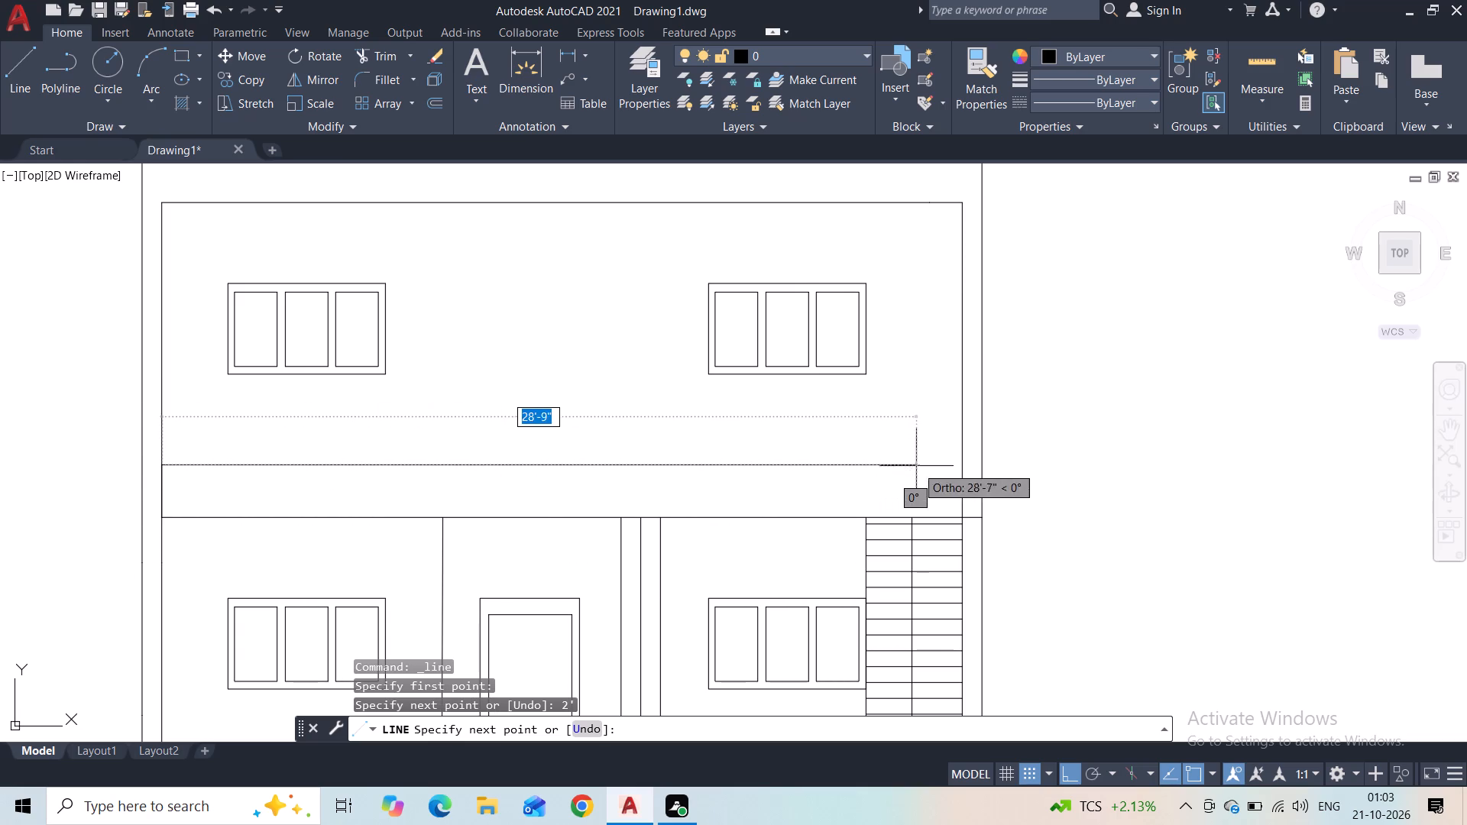
pyautogui.click(961, 464)
pyautogui.press('Escape')
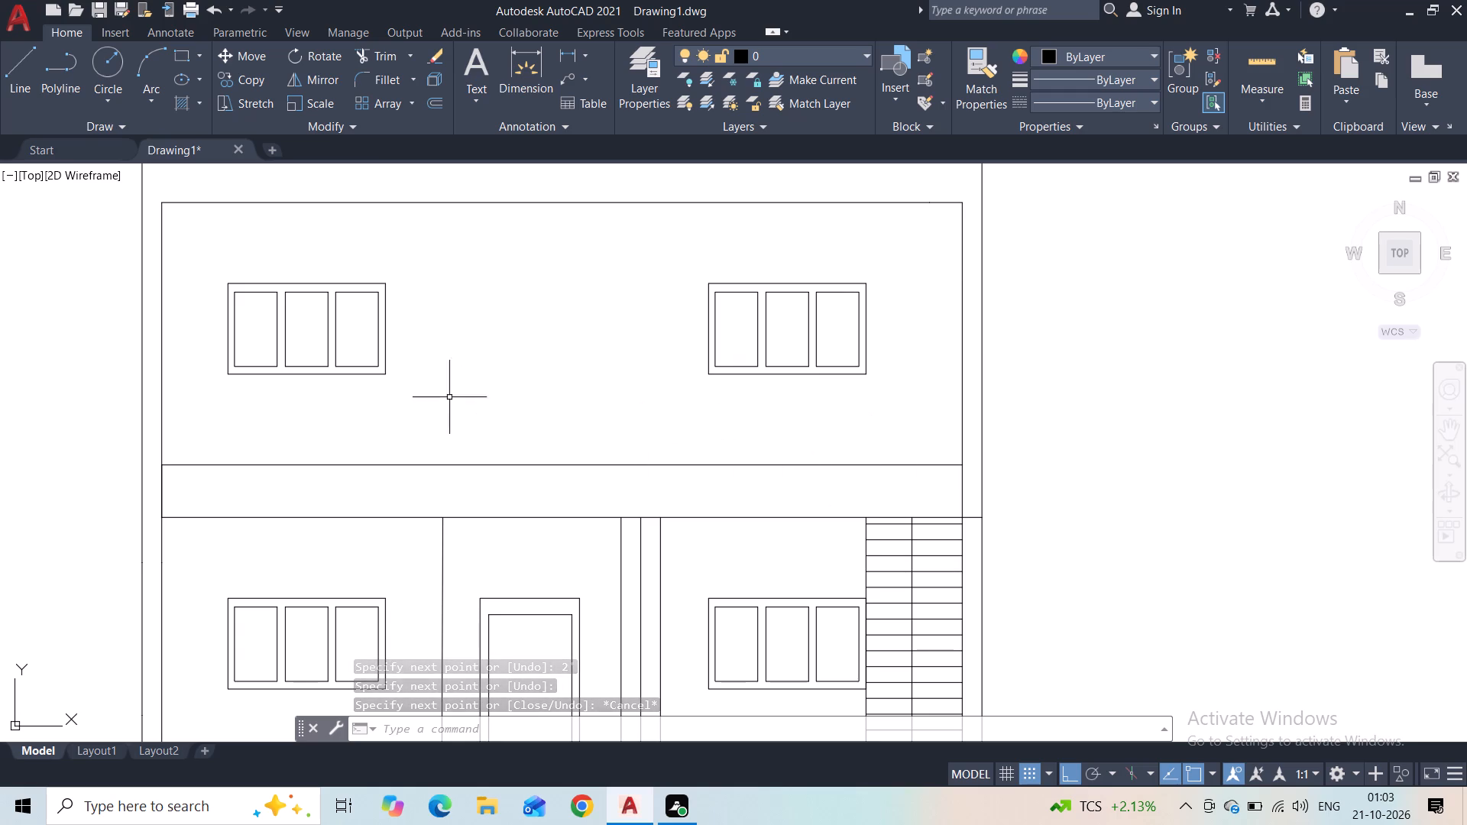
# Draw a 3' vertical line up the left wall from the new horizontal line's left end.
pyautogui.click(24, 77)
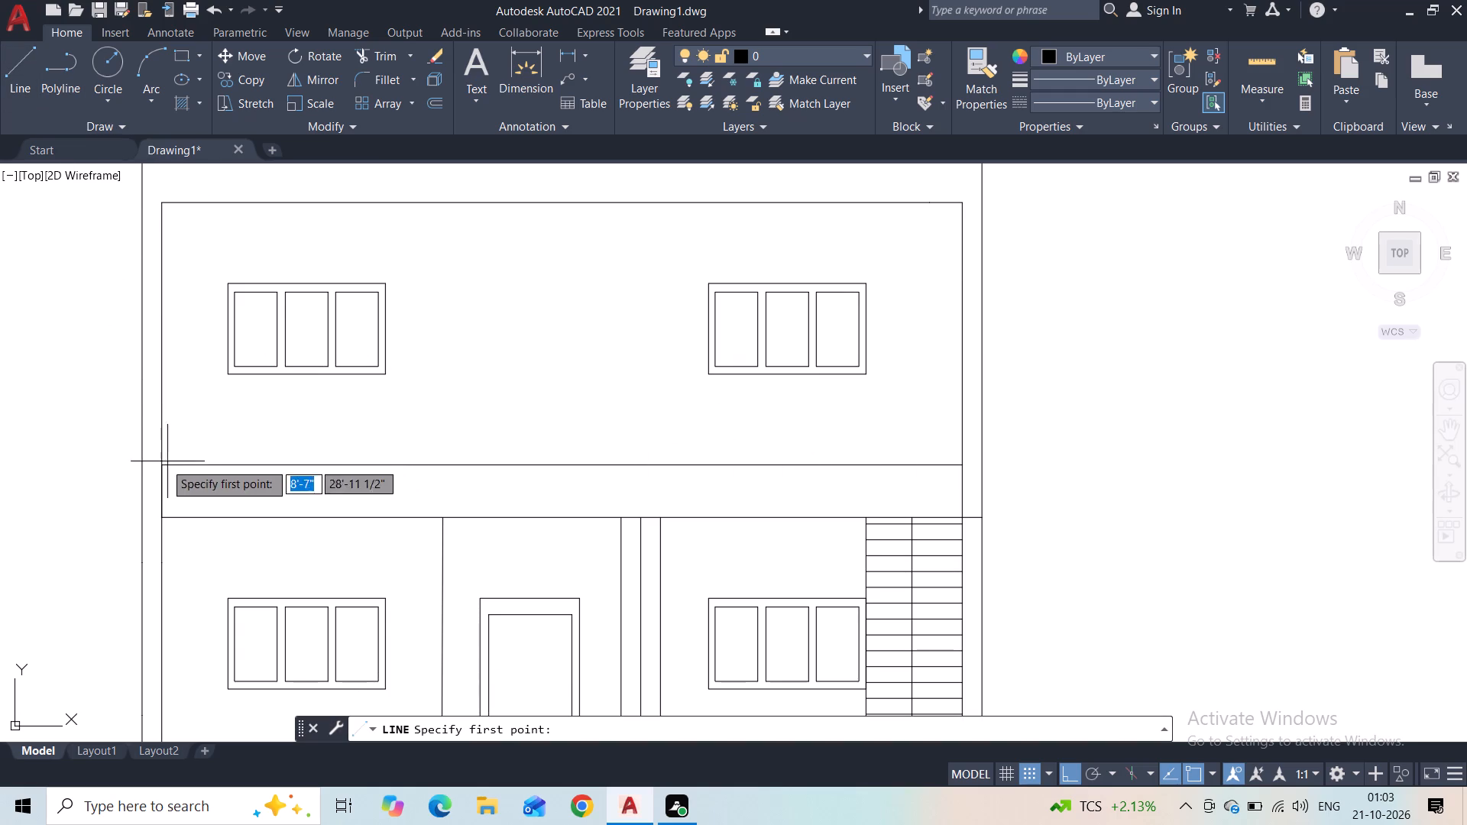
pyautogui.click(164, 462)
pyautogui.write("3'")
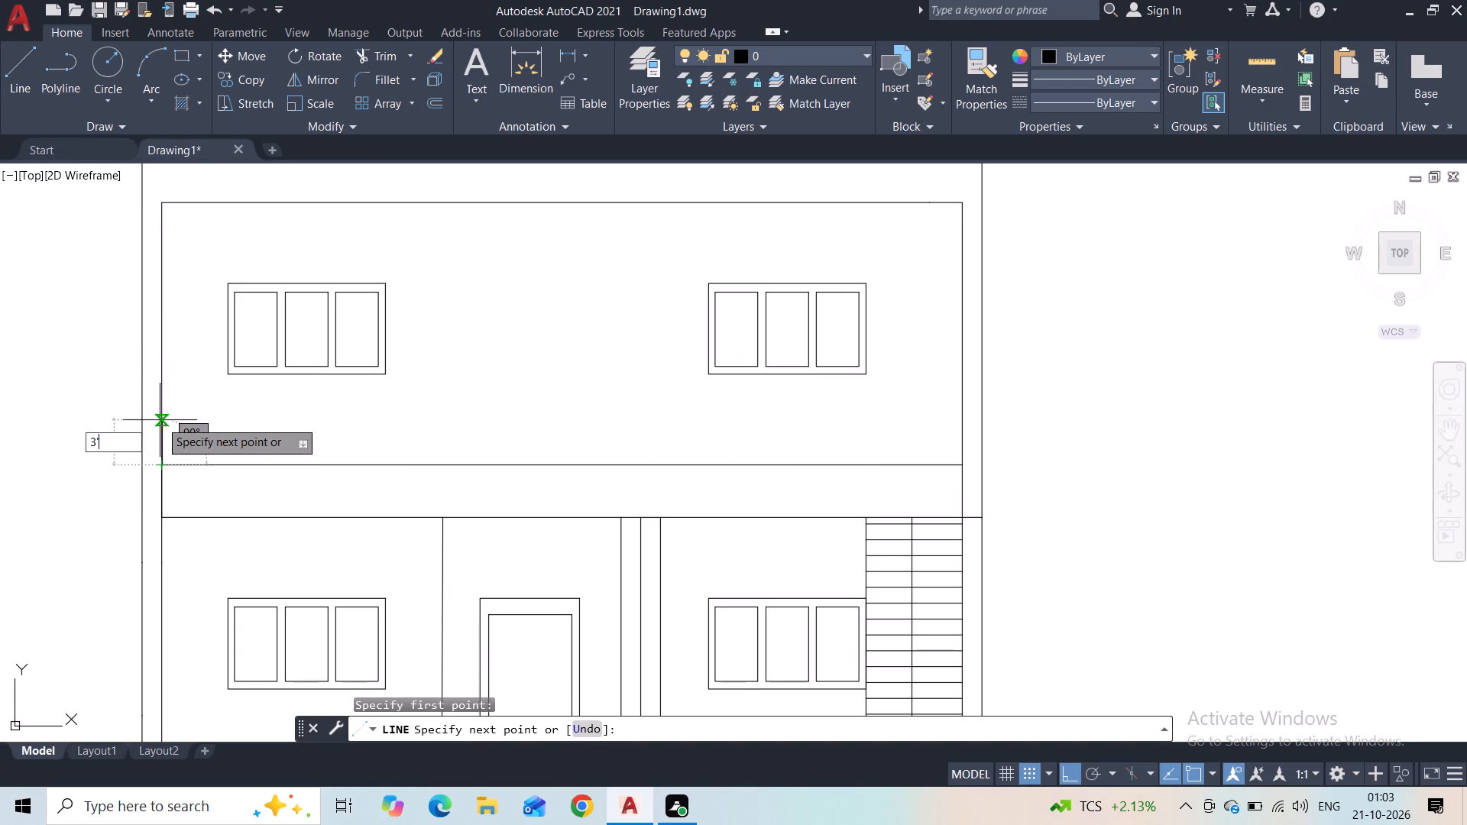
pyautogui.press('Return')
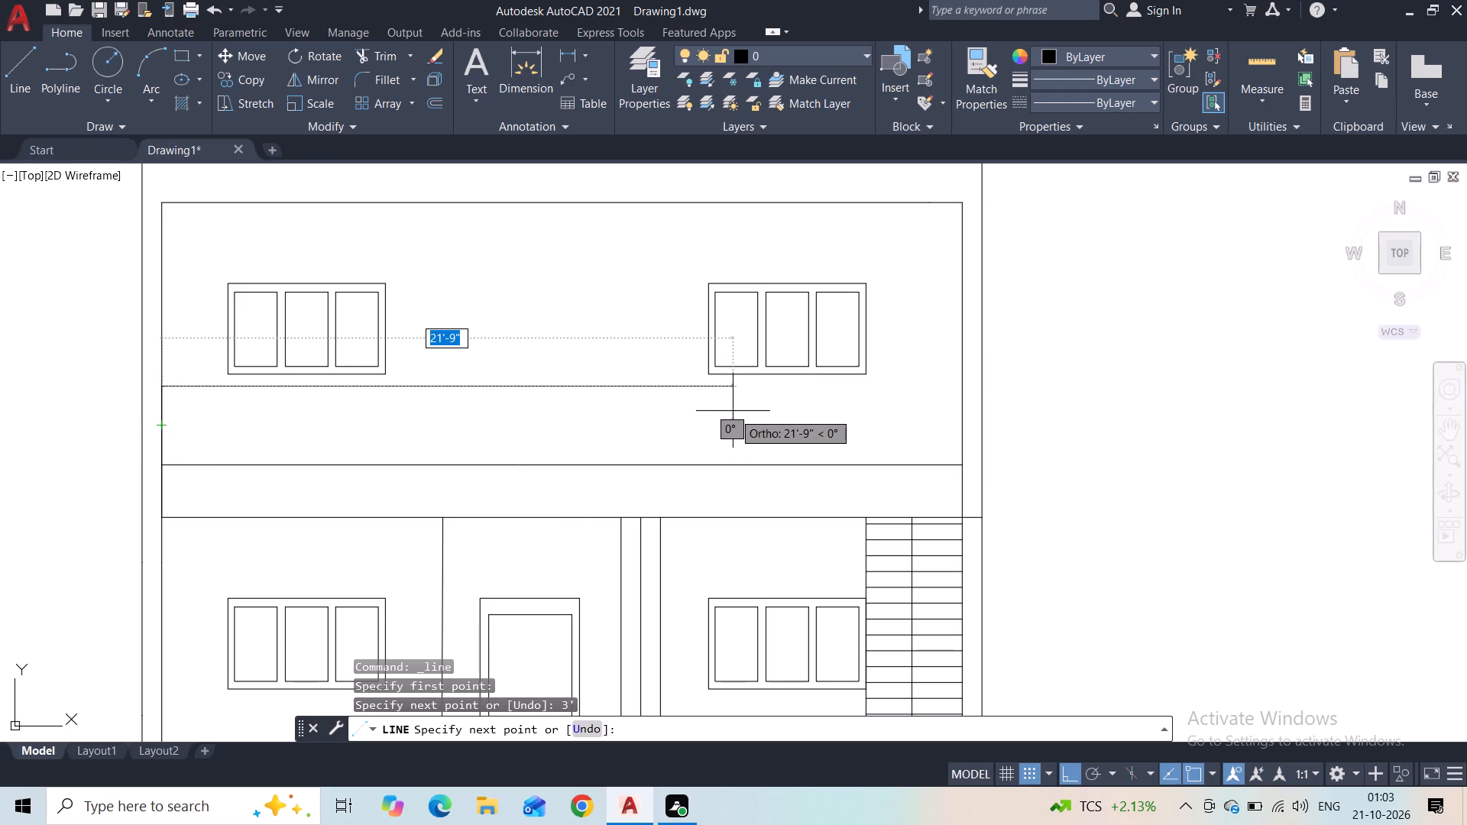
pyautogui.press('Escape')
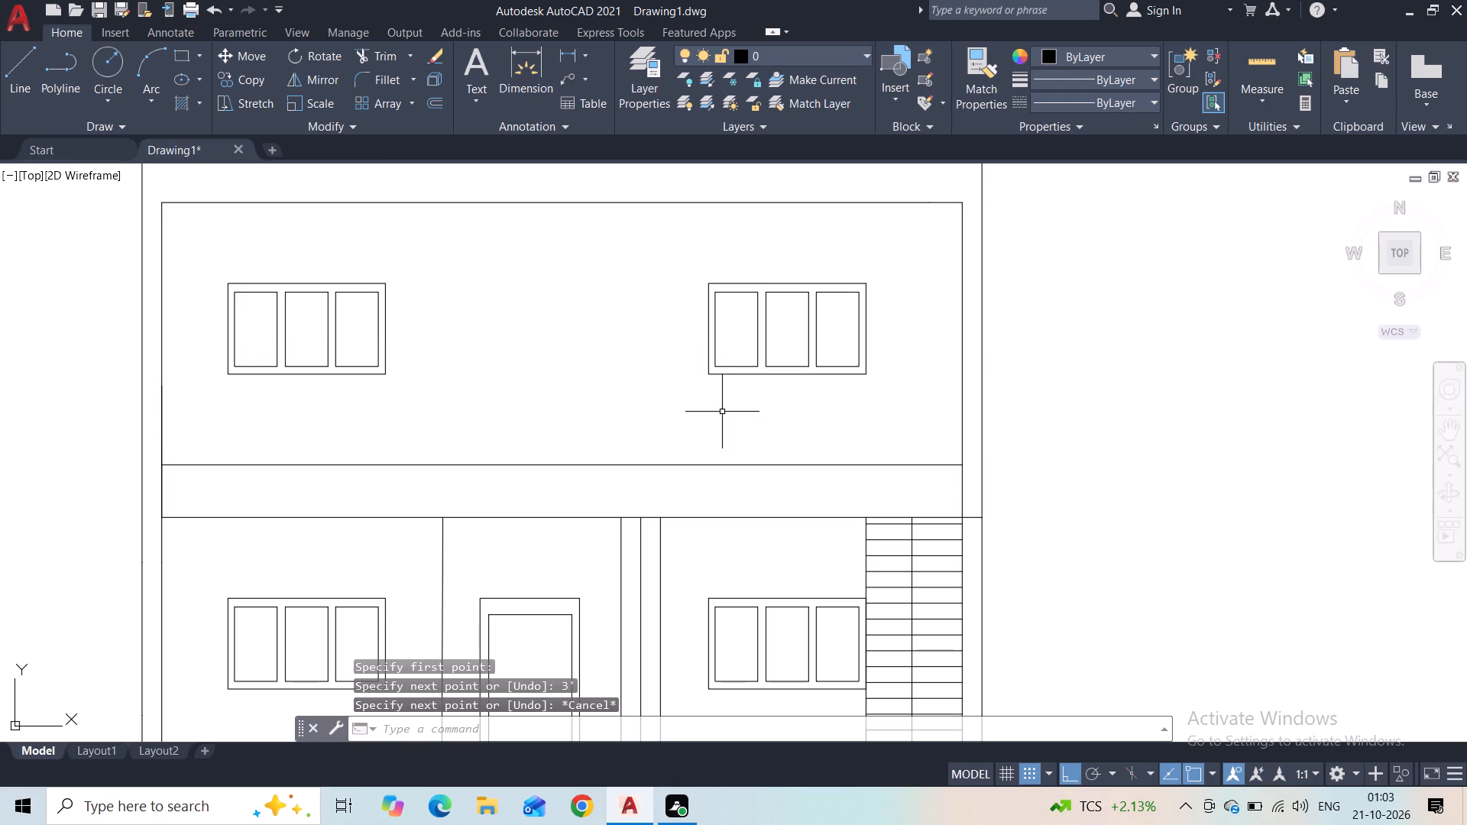
# Erase the 2' and 3' vertical helper segments on the left wall.
pyautogui.click(164, 486)
pyautogui.click(164, 440)
pyautogui.press('Delete')
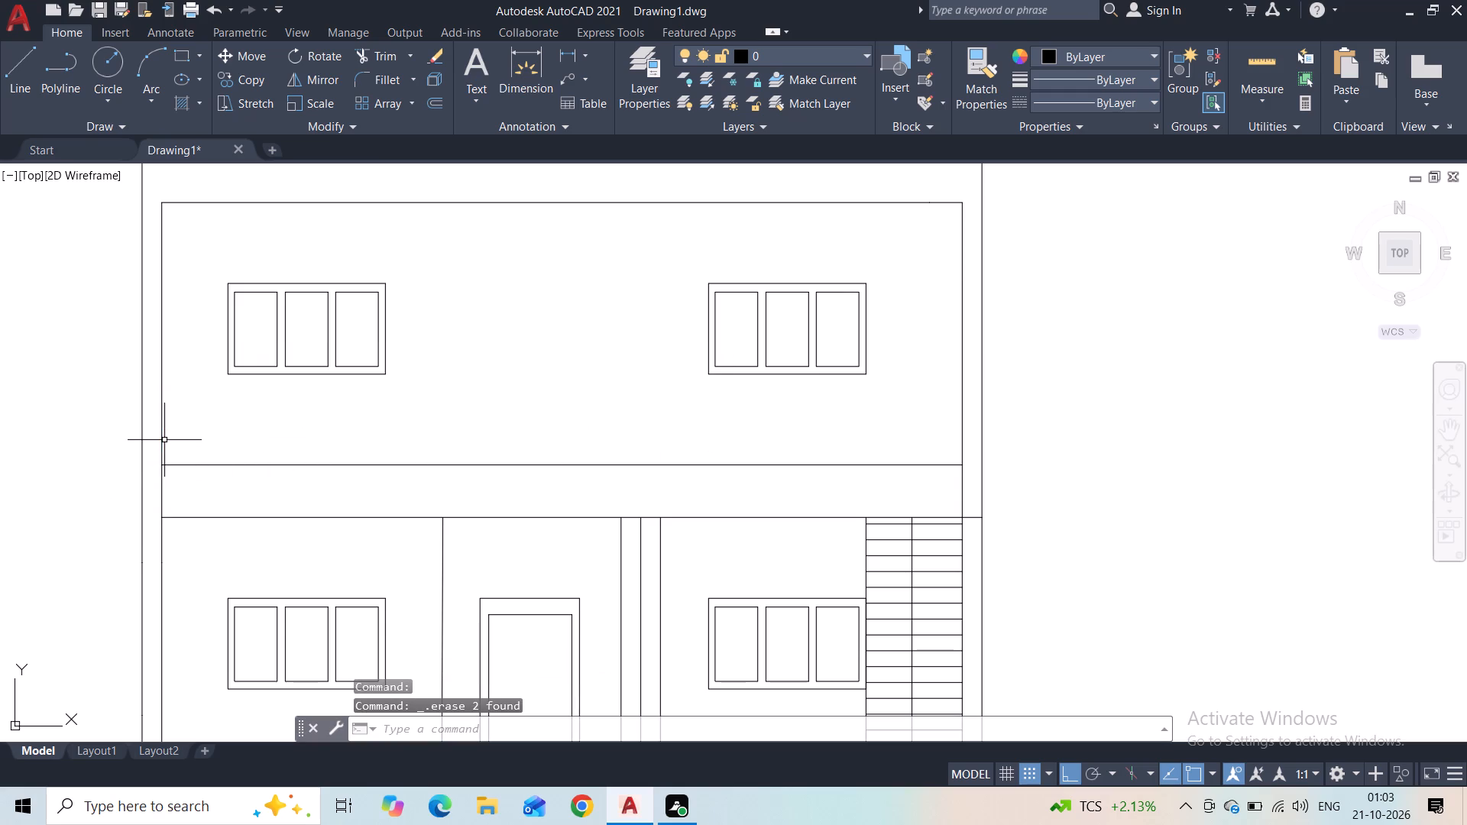
# Draw a line 2.5' up the left wall from the upper horizontal line, continuing horizontally across to the right wall.
pyautogui.click(27, 89)
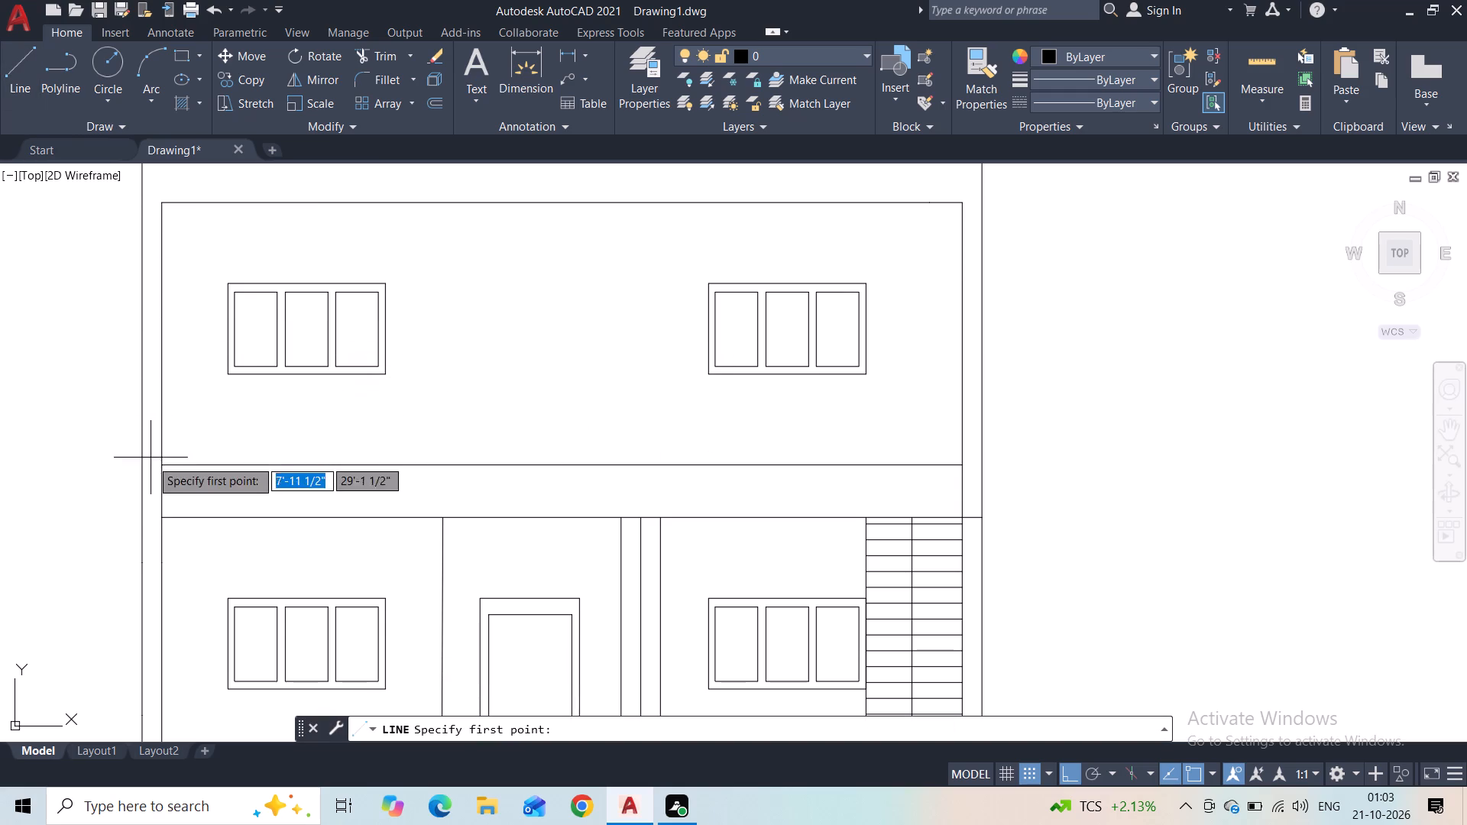
pyautogui.click(155, 466)
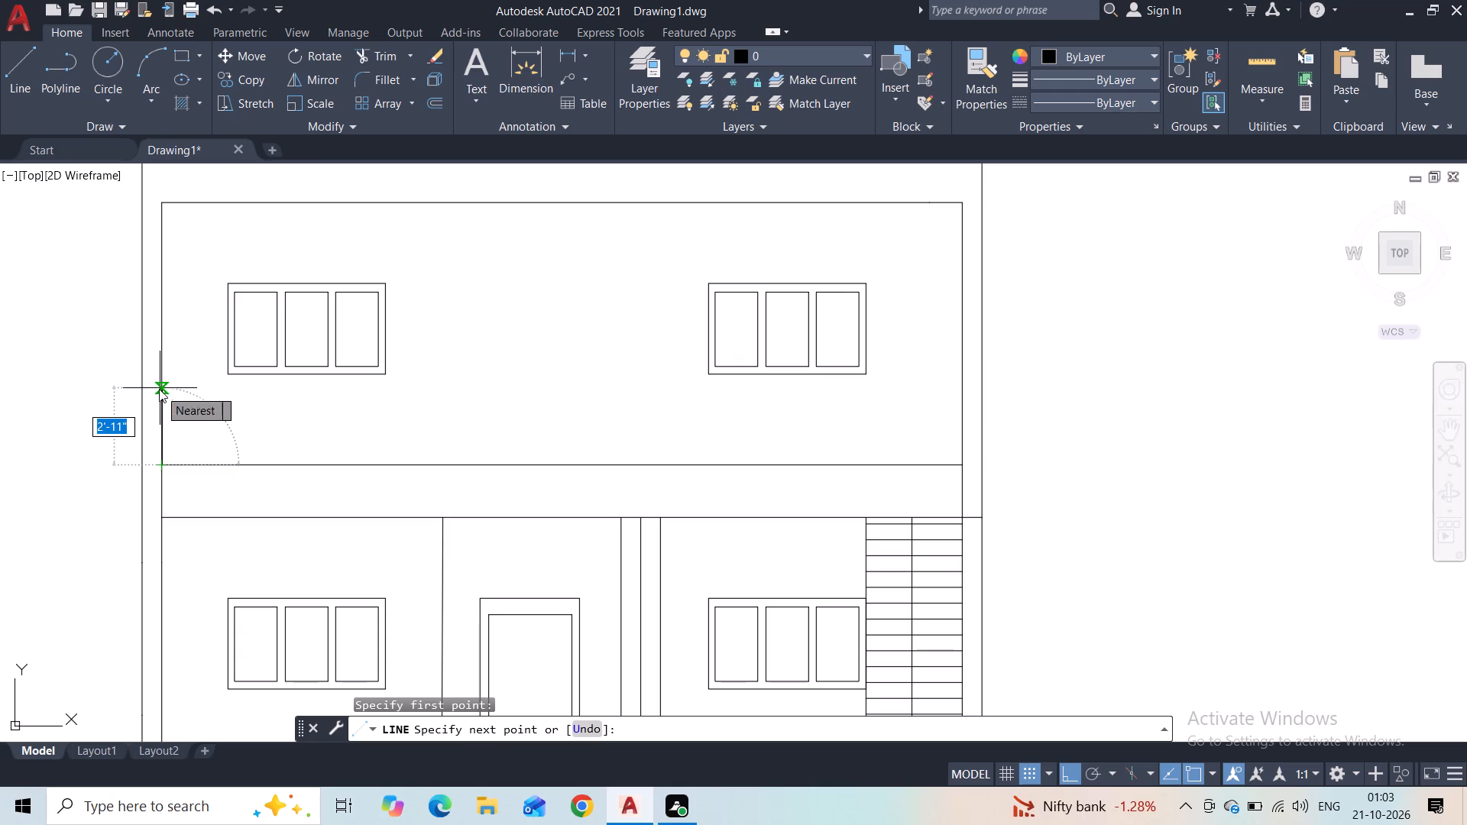
pyautogui.write("2.5'")
pyautogui.press('Return')
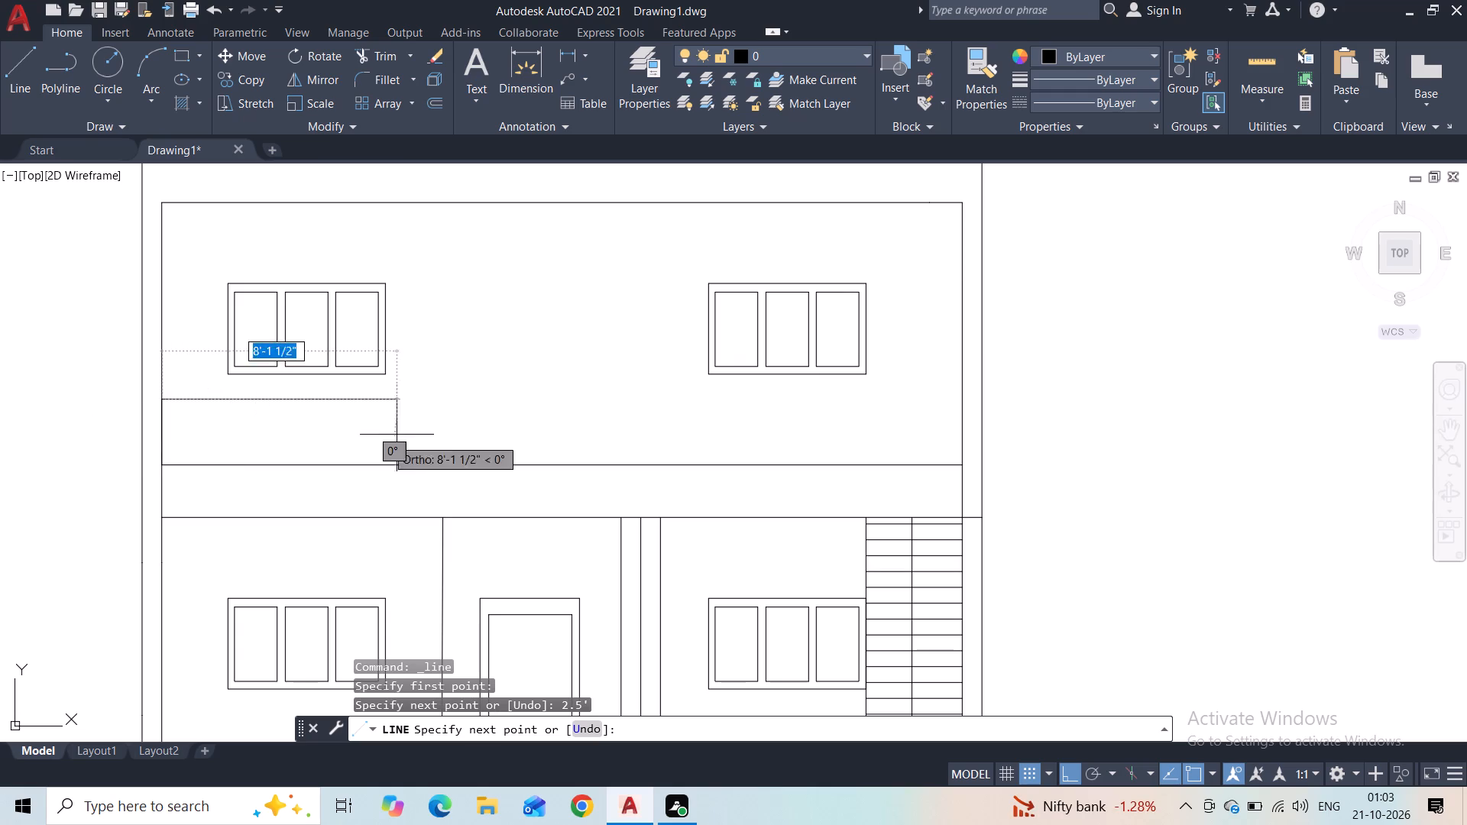
pyautogui.click(963, 403)
pyautogui.press('Escape')
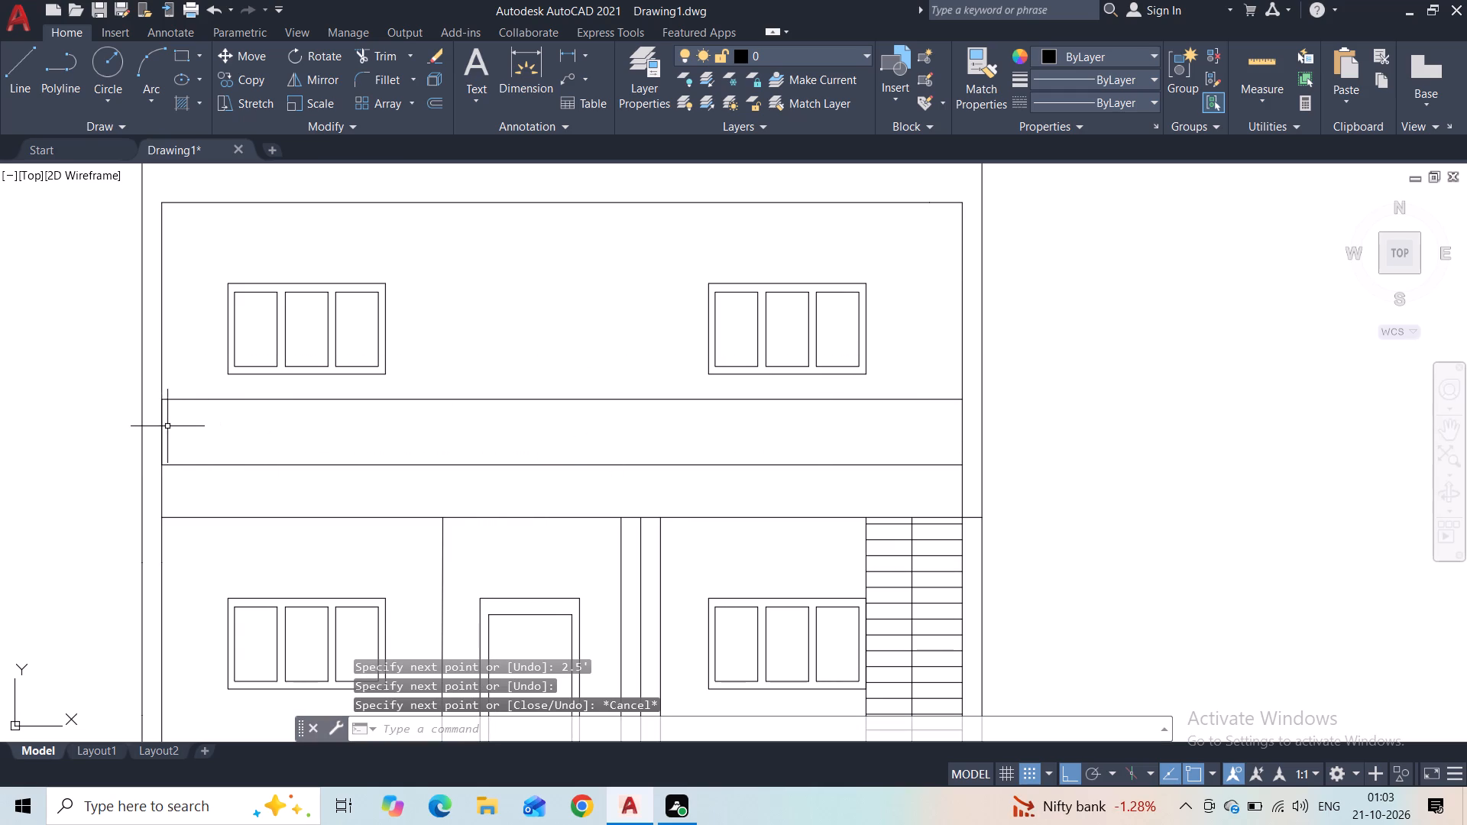
# Erase the 2.5' vertical helper segment on the left wall.
pyautogui.click(159, 430)
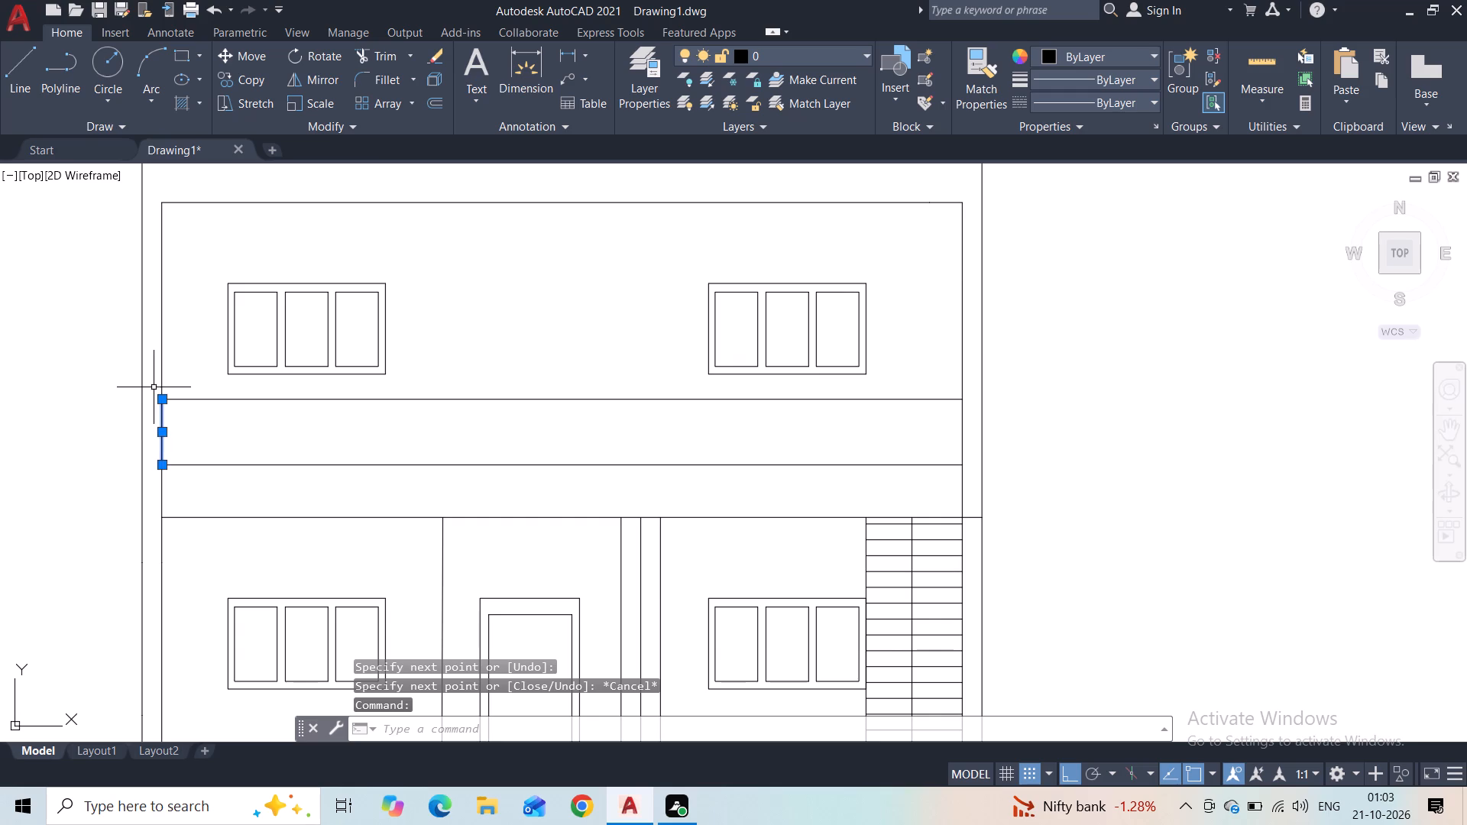
pyautogui.press('Delete')
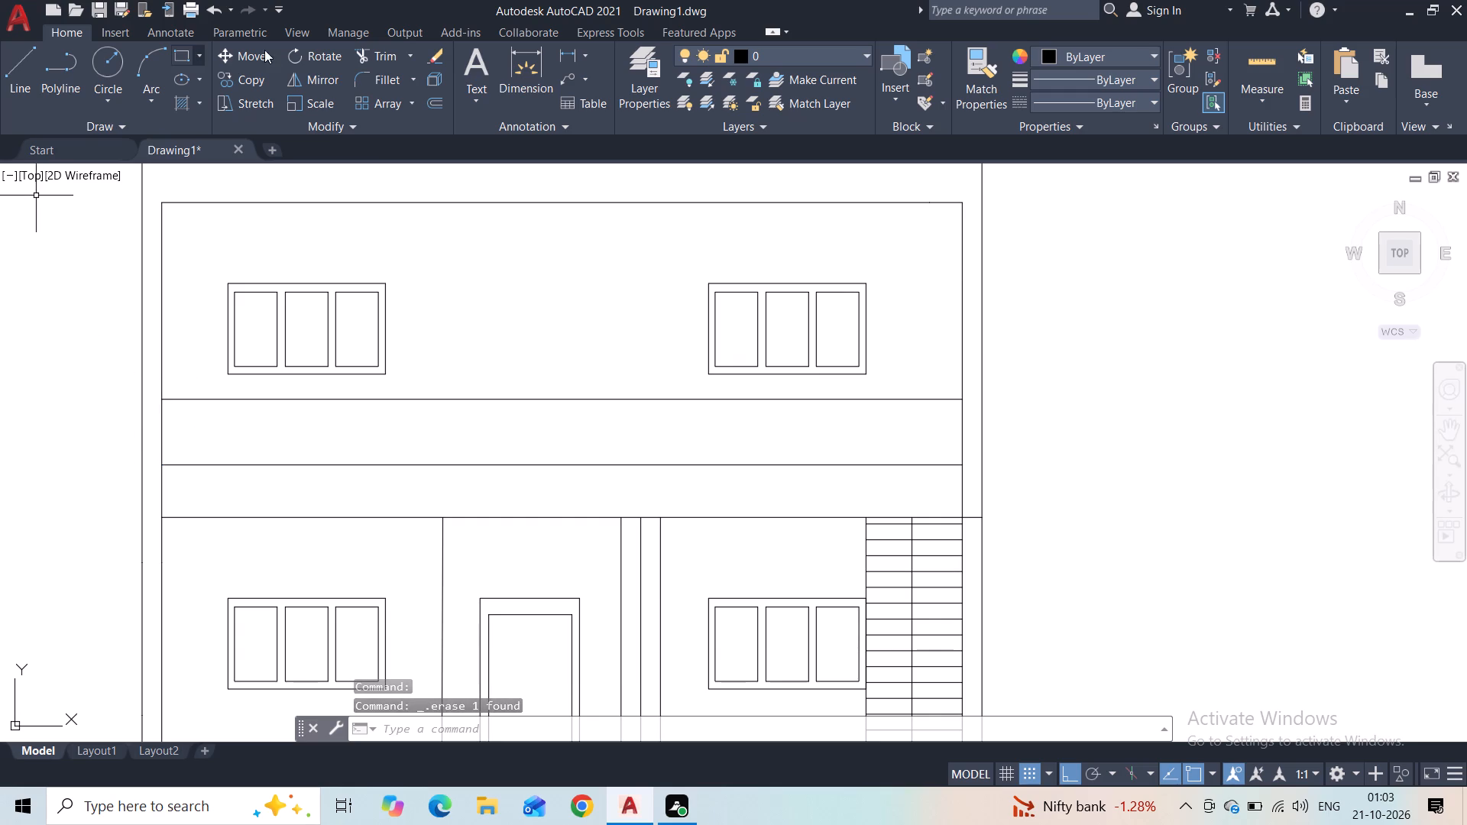
# Draw a rectangle about 8" wide and 1'-11 1/2" high against the left wall inside the upper horizontal band.
pyautogui.click(179, 49)
pyautogui.scroll(1, 167, 410)
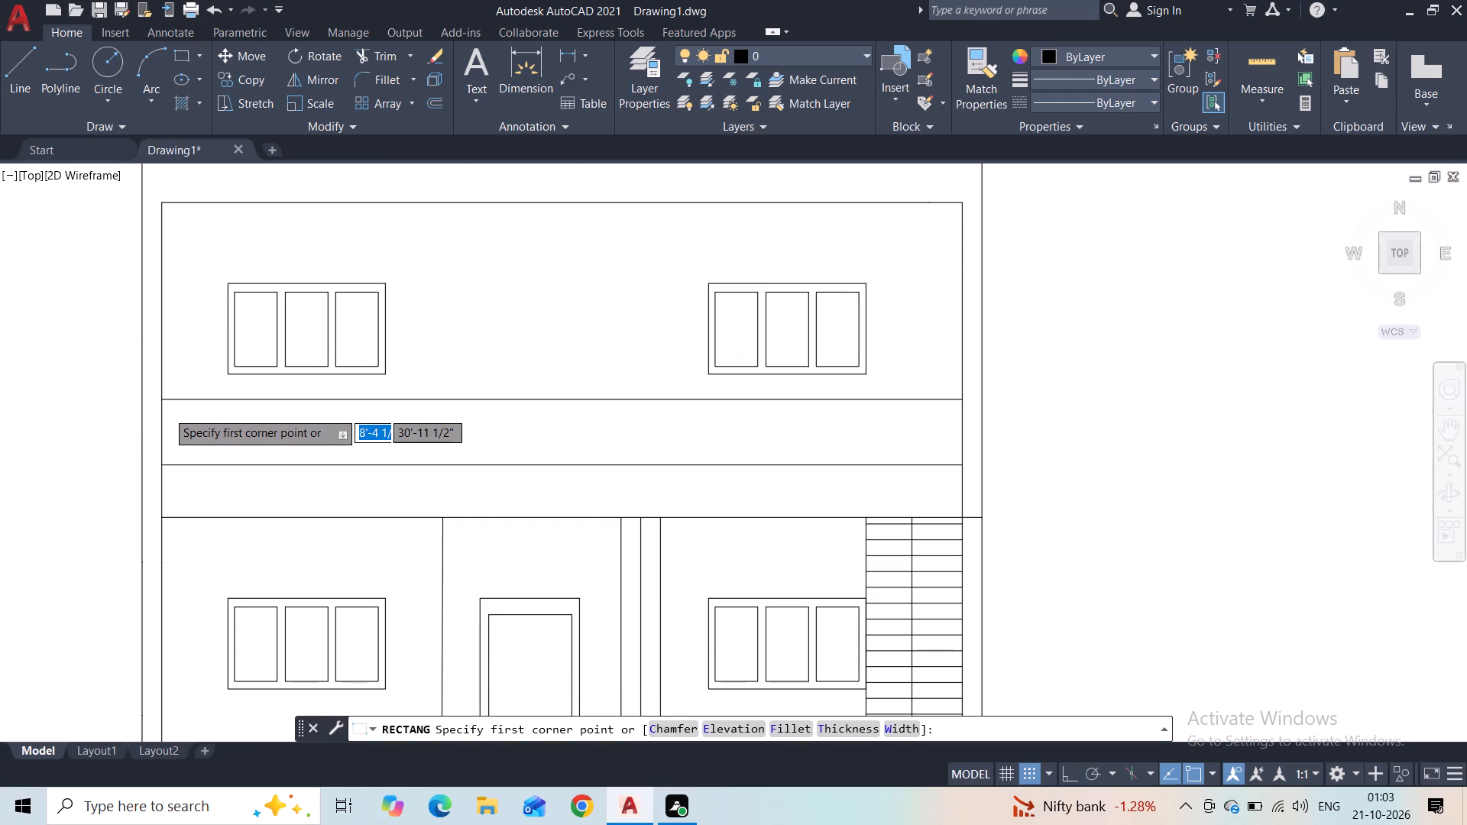
pyautogui.scroll(1, 167, 411)
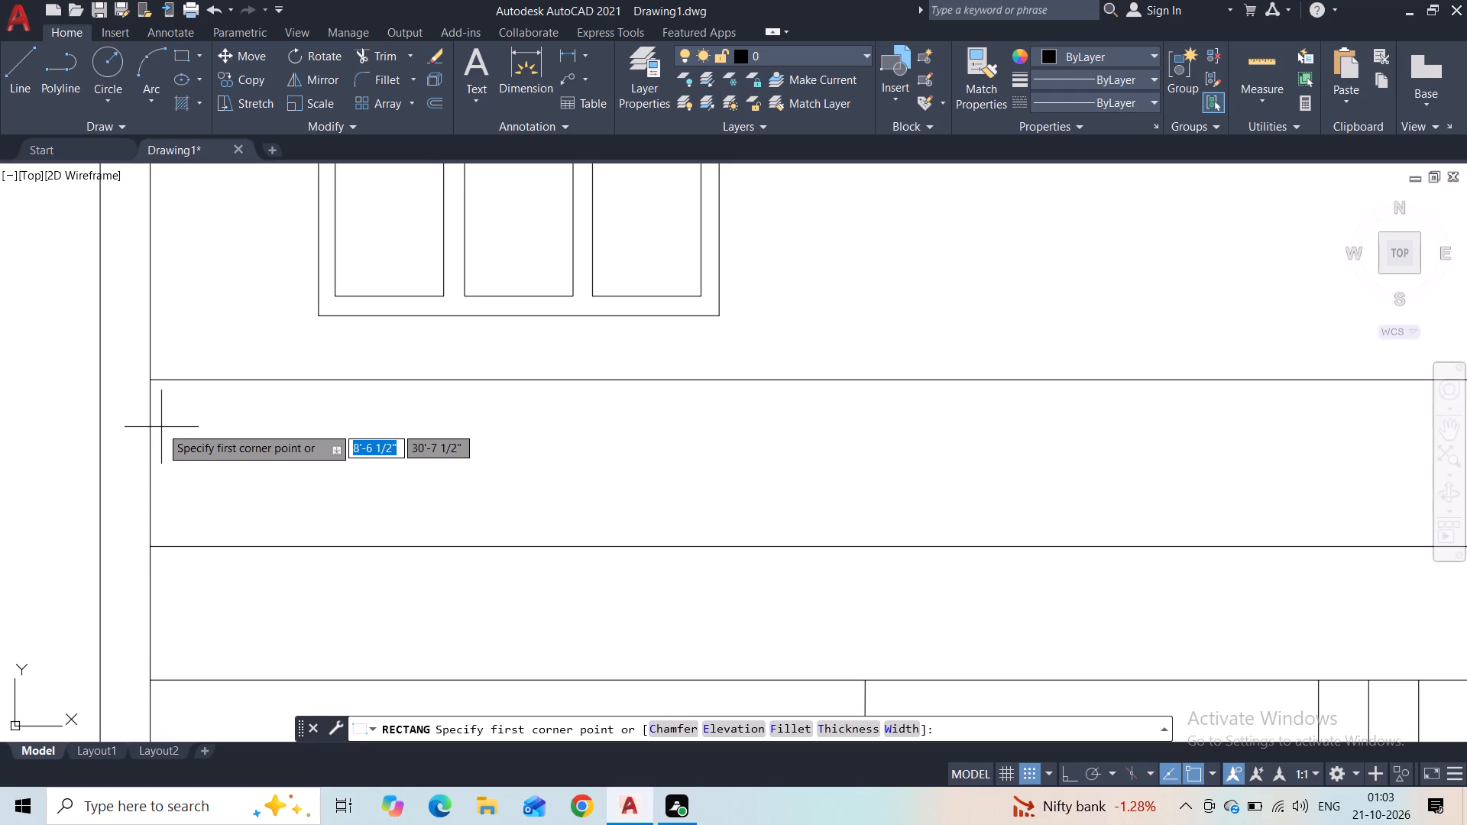
pyautogui.click(151, 401)
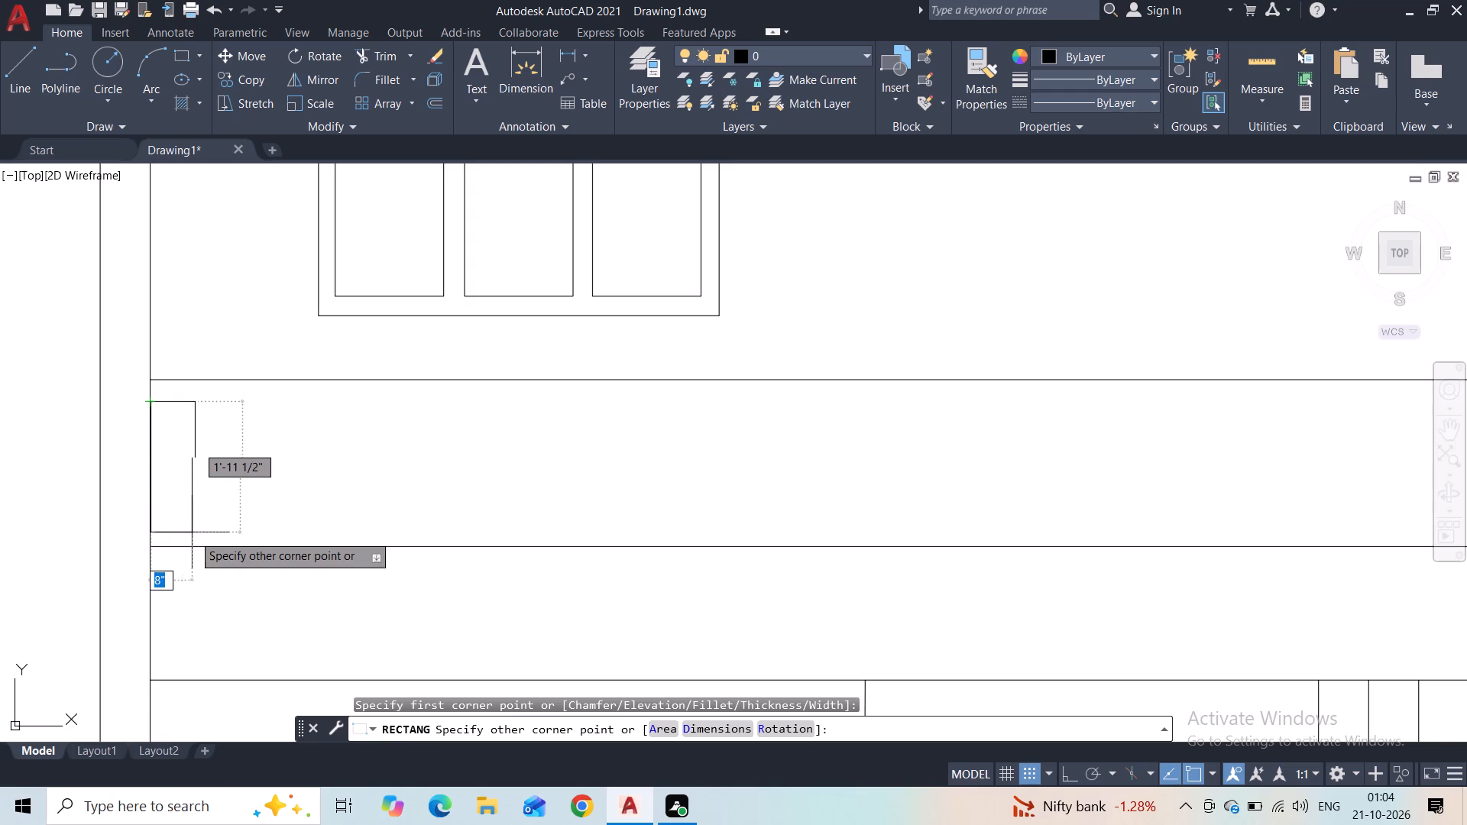
pyautogui.click(193, 534)
pyautogui.scroll(-2, 255, 474)
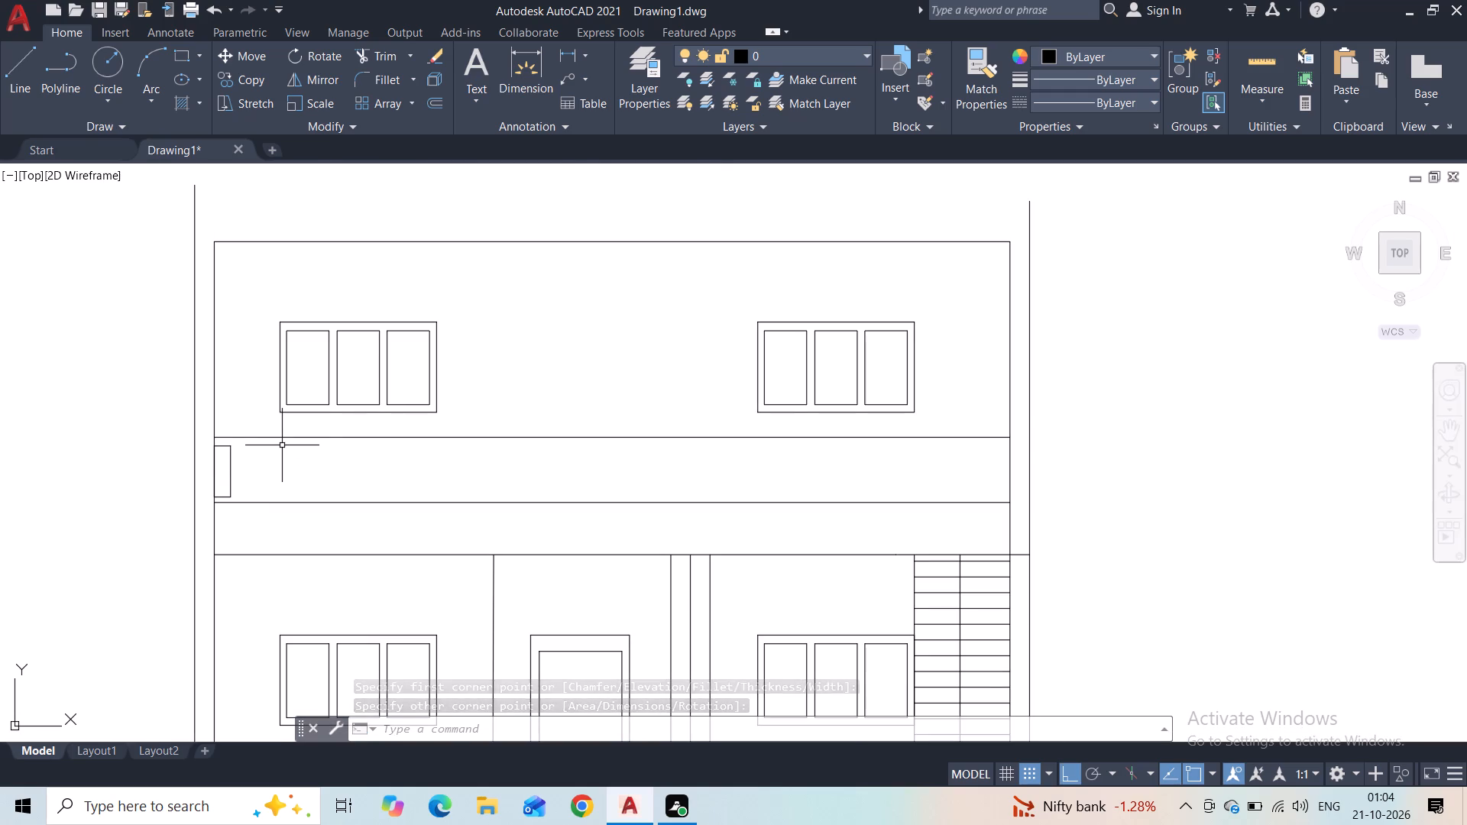
# Hatch the lower horizontal band above the ground floor with vertical lines, using angle 45 and scale 29.
pyautogui.press('h')
pyautogui.click(338, 490)
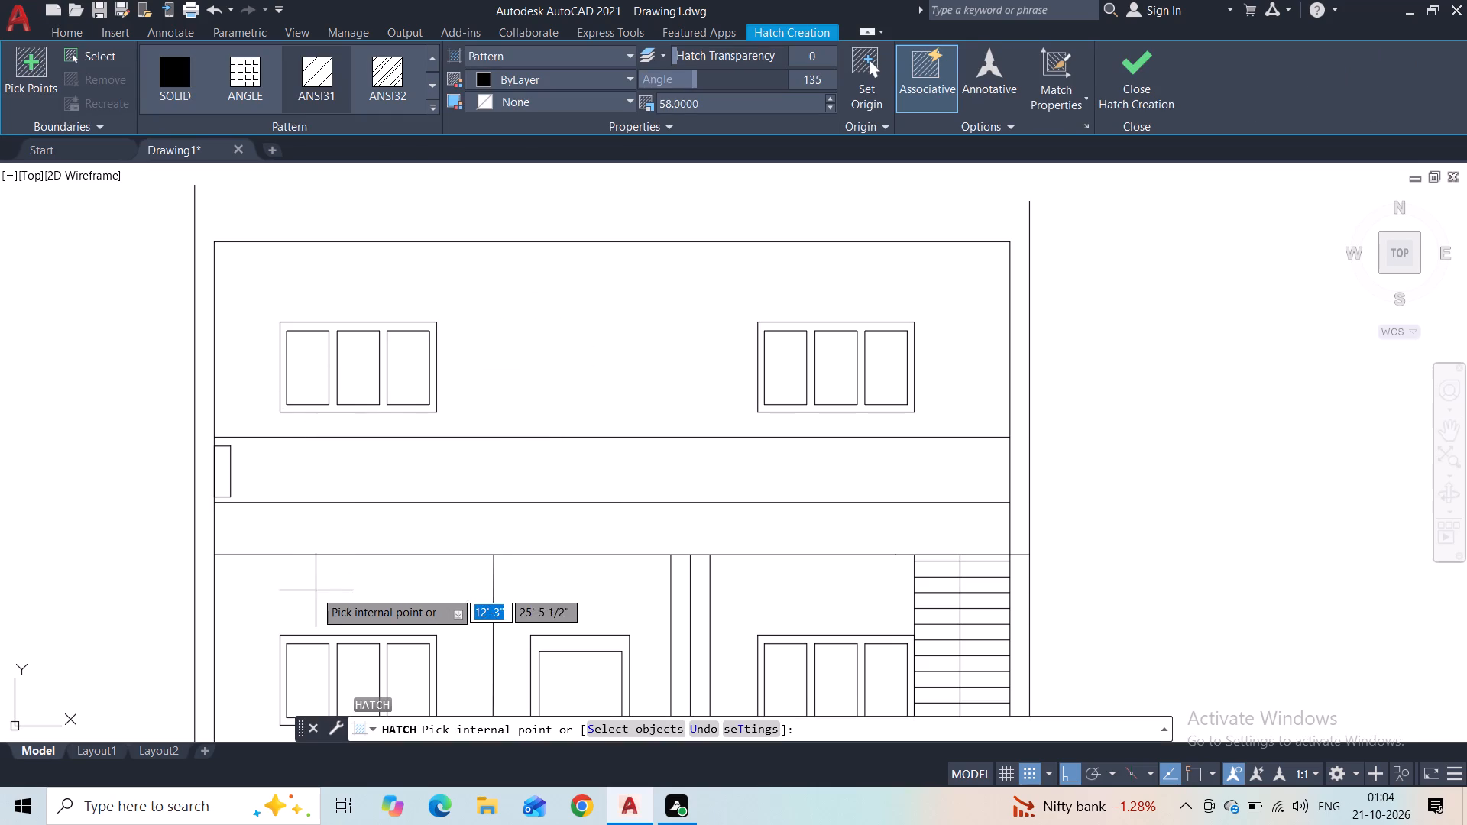
pyautogui.click(316, 532)
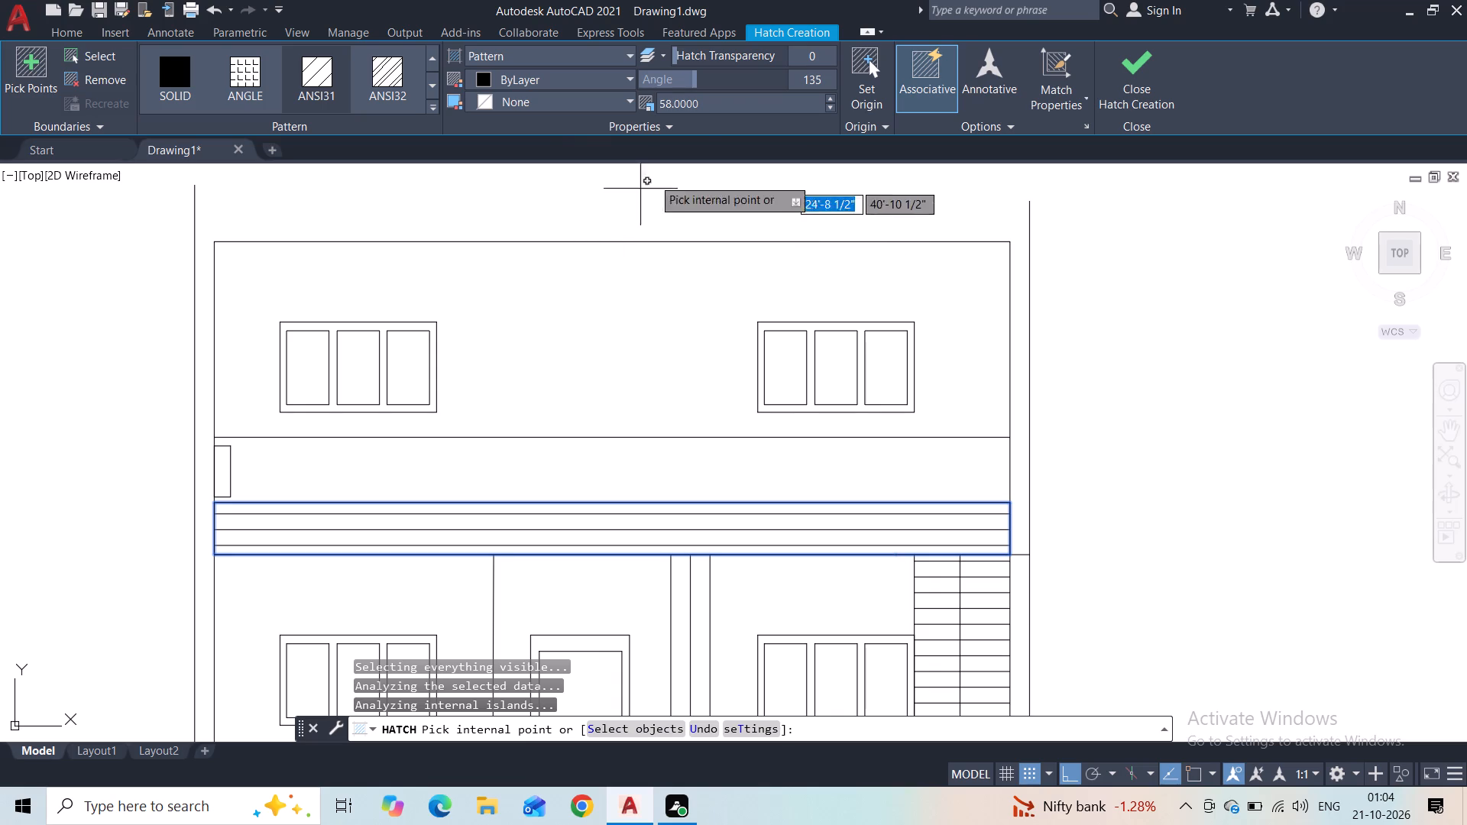
pyautogui.moveTo(698, 82); pyautogui.dragTo(688, 87)
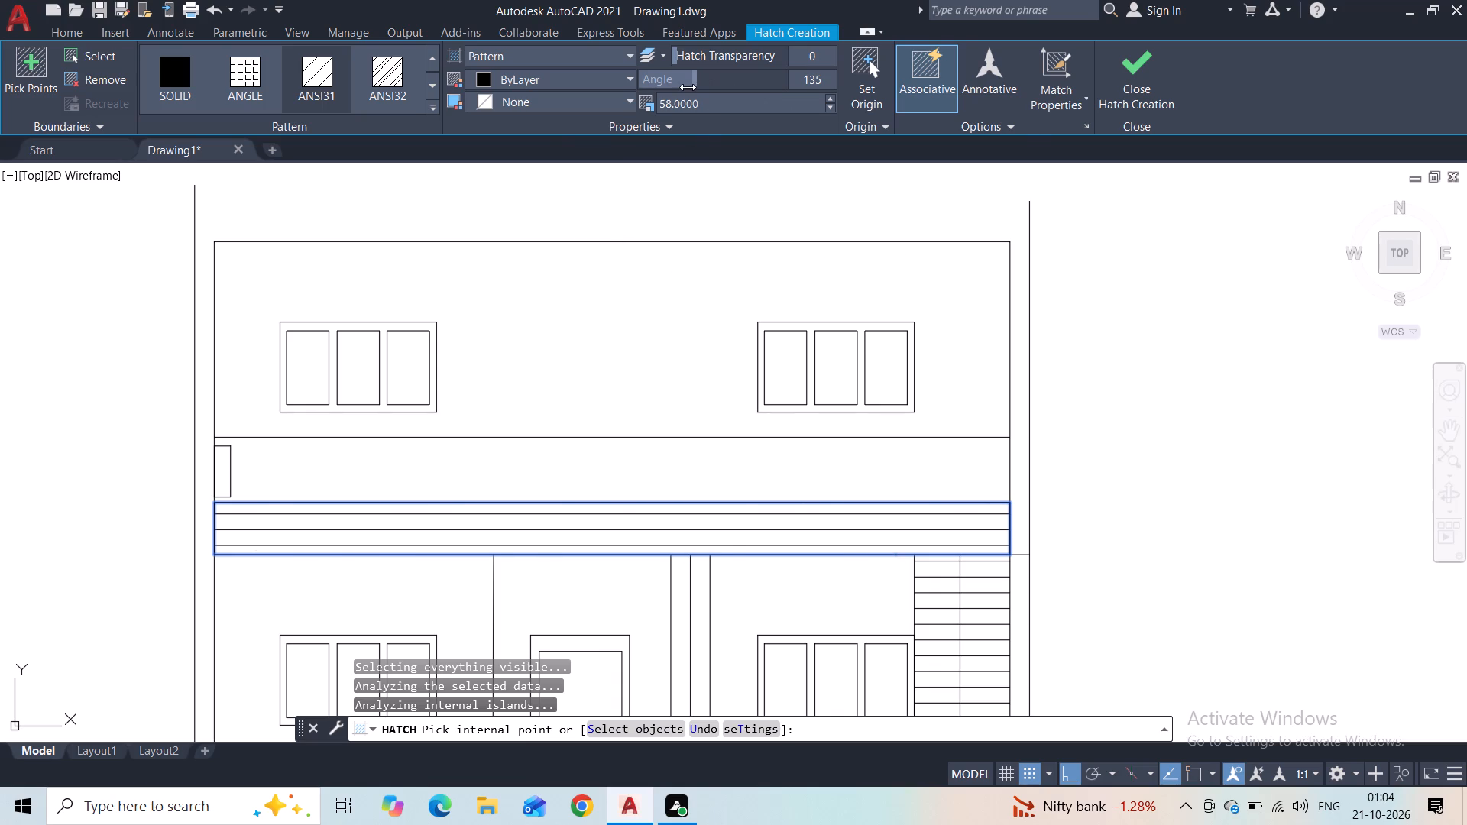
pyautogui.moveTo(688, 87); pyautogui.dragTo(645, 89)
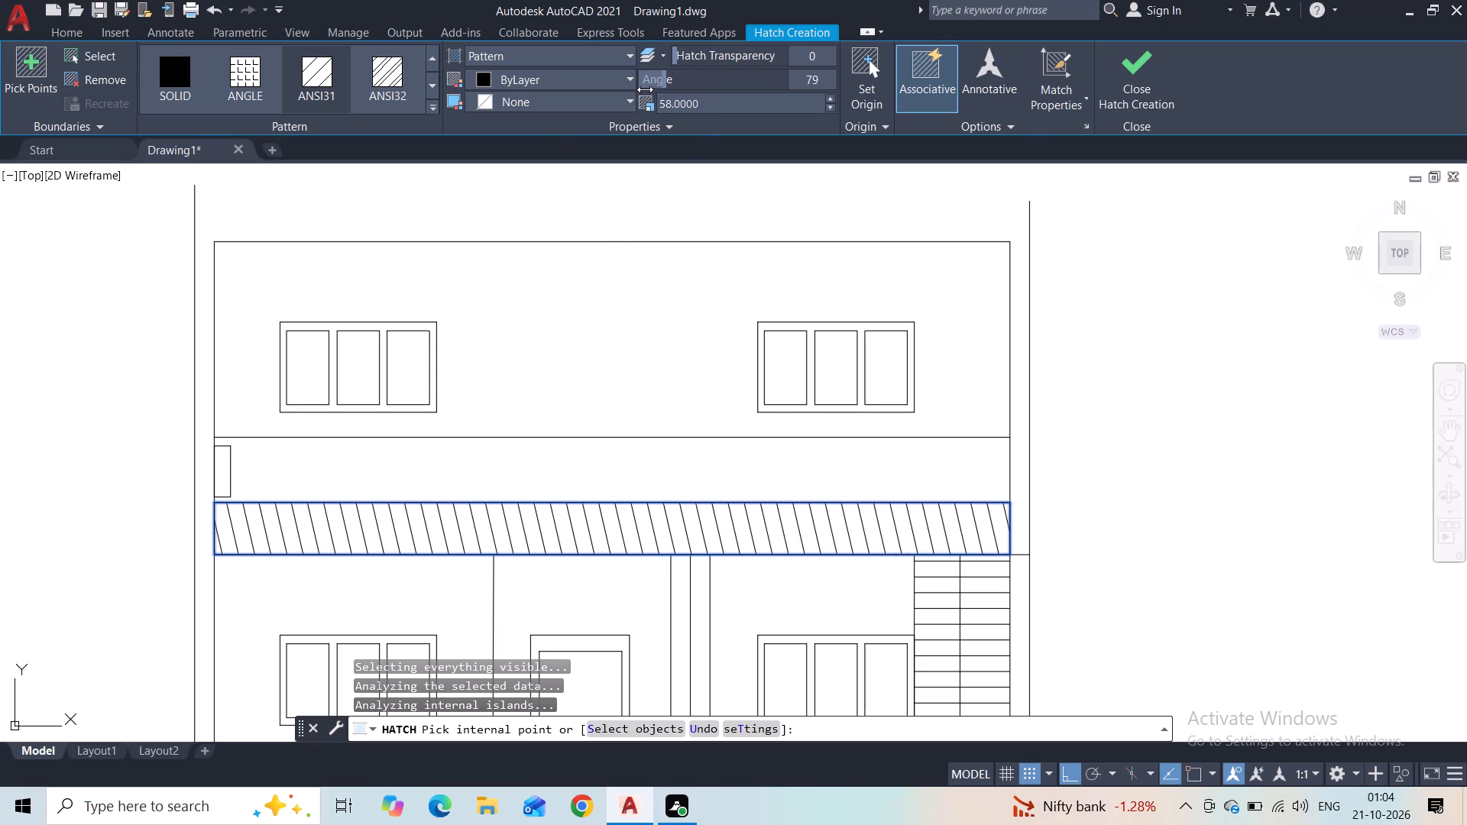
pyautogui.moveTo(645, 89); pyautogui.dragTo(640, 91)
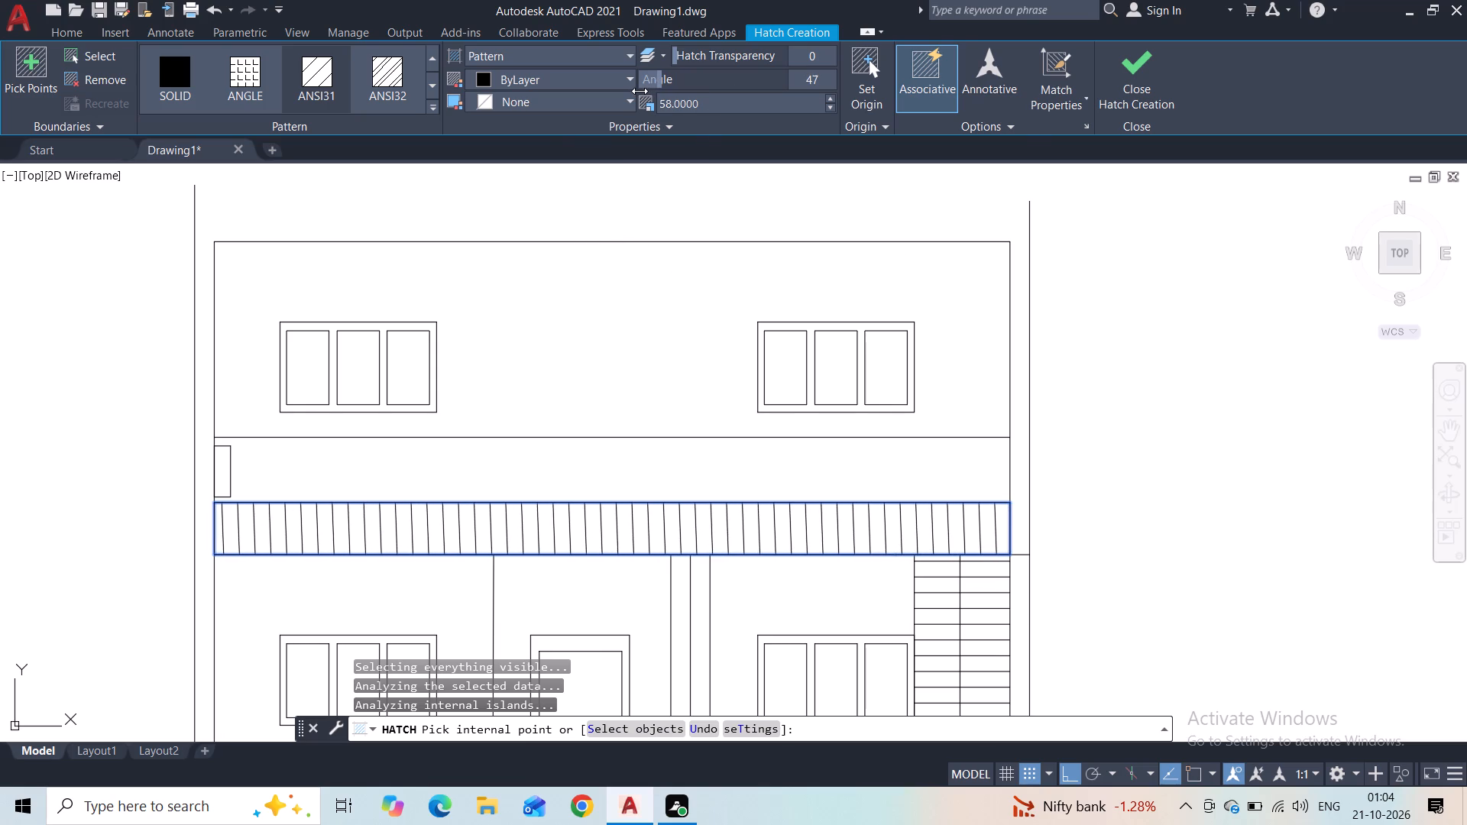
pyautogui.moveTo(640, 91); pyautogui.dragTo(638, 91)
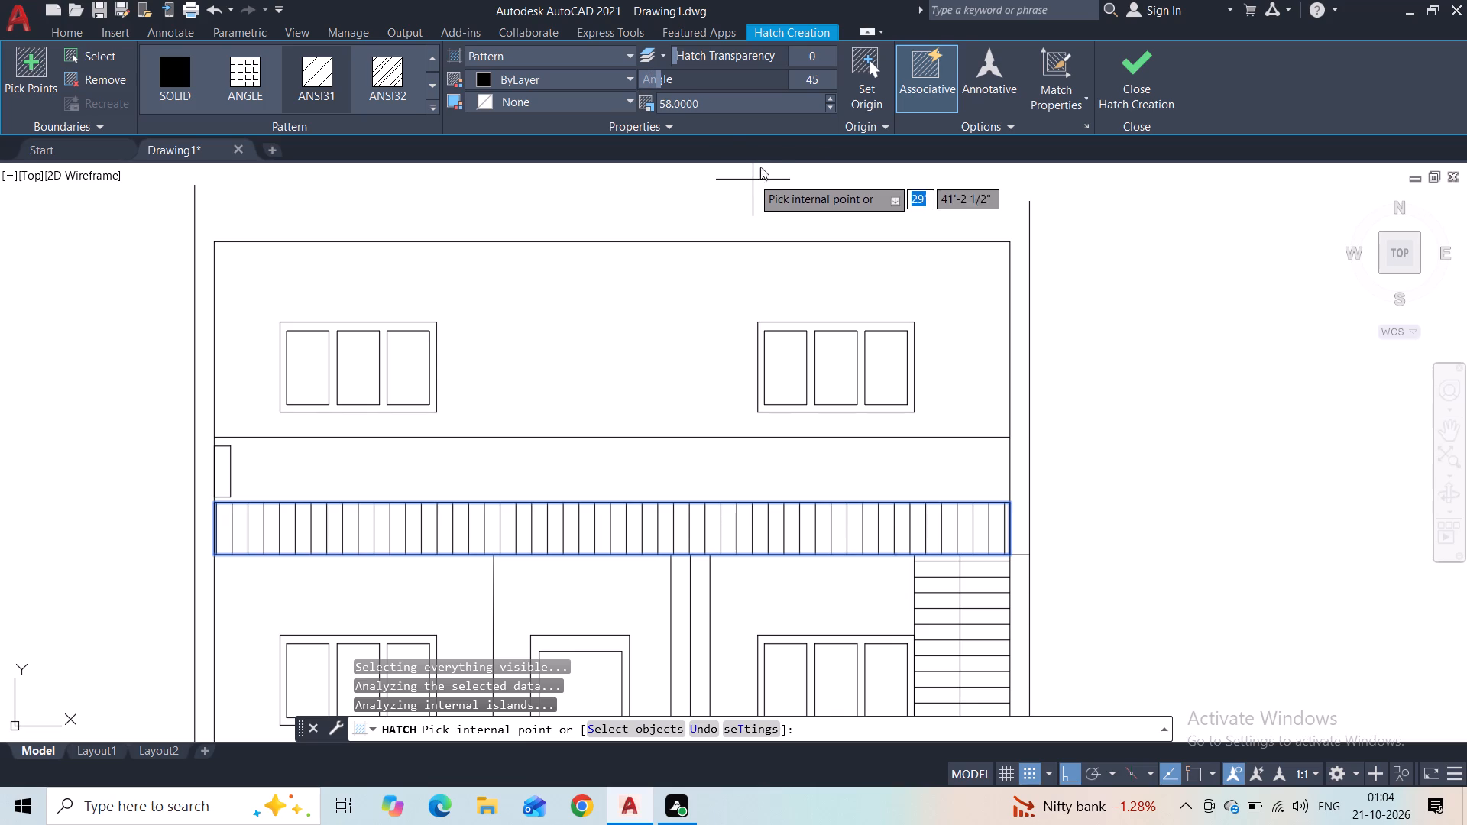
pyautogui.click(829, 104)
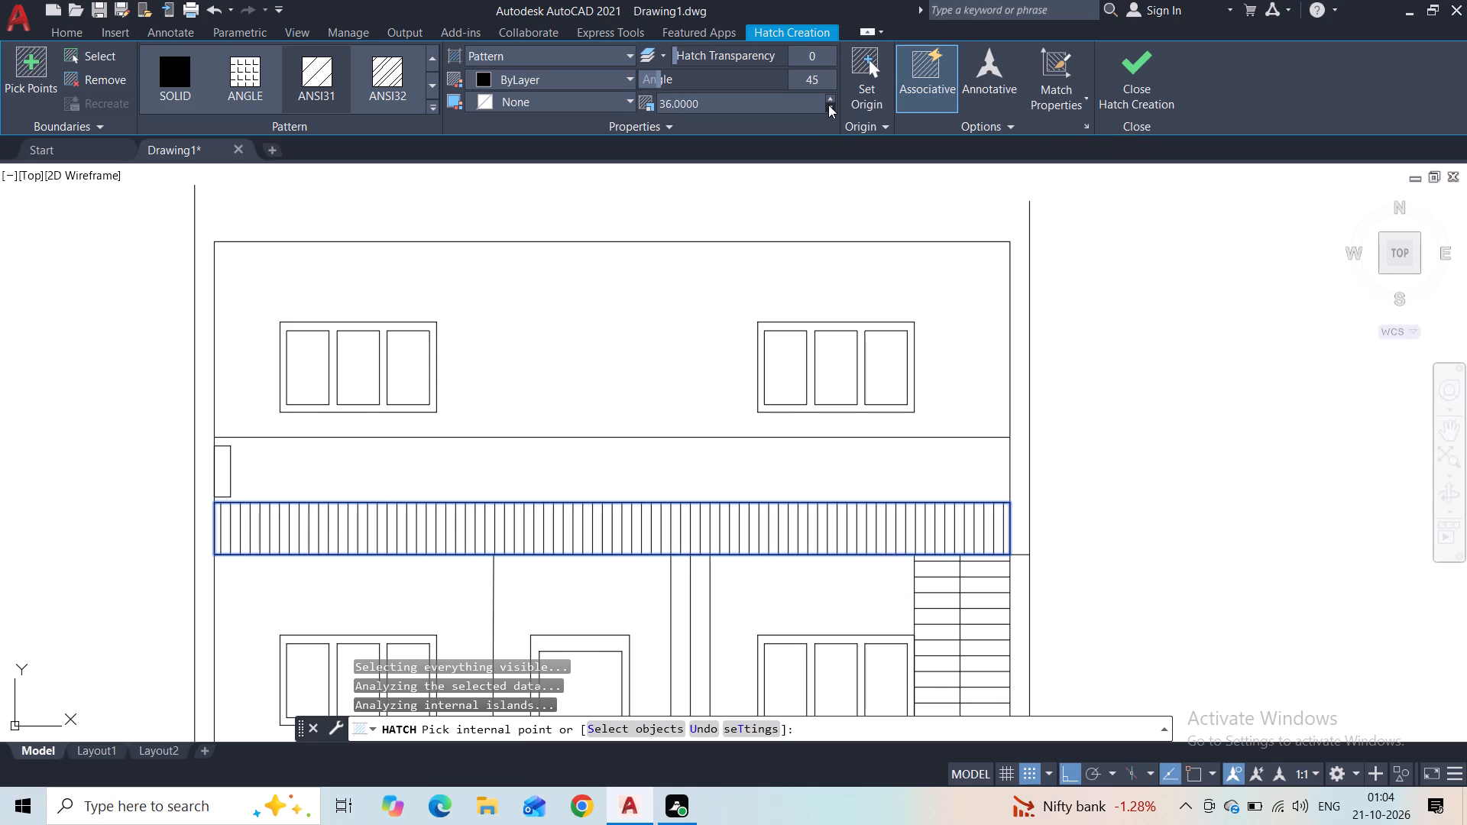
pyautogui.tripleClick(827, 105)
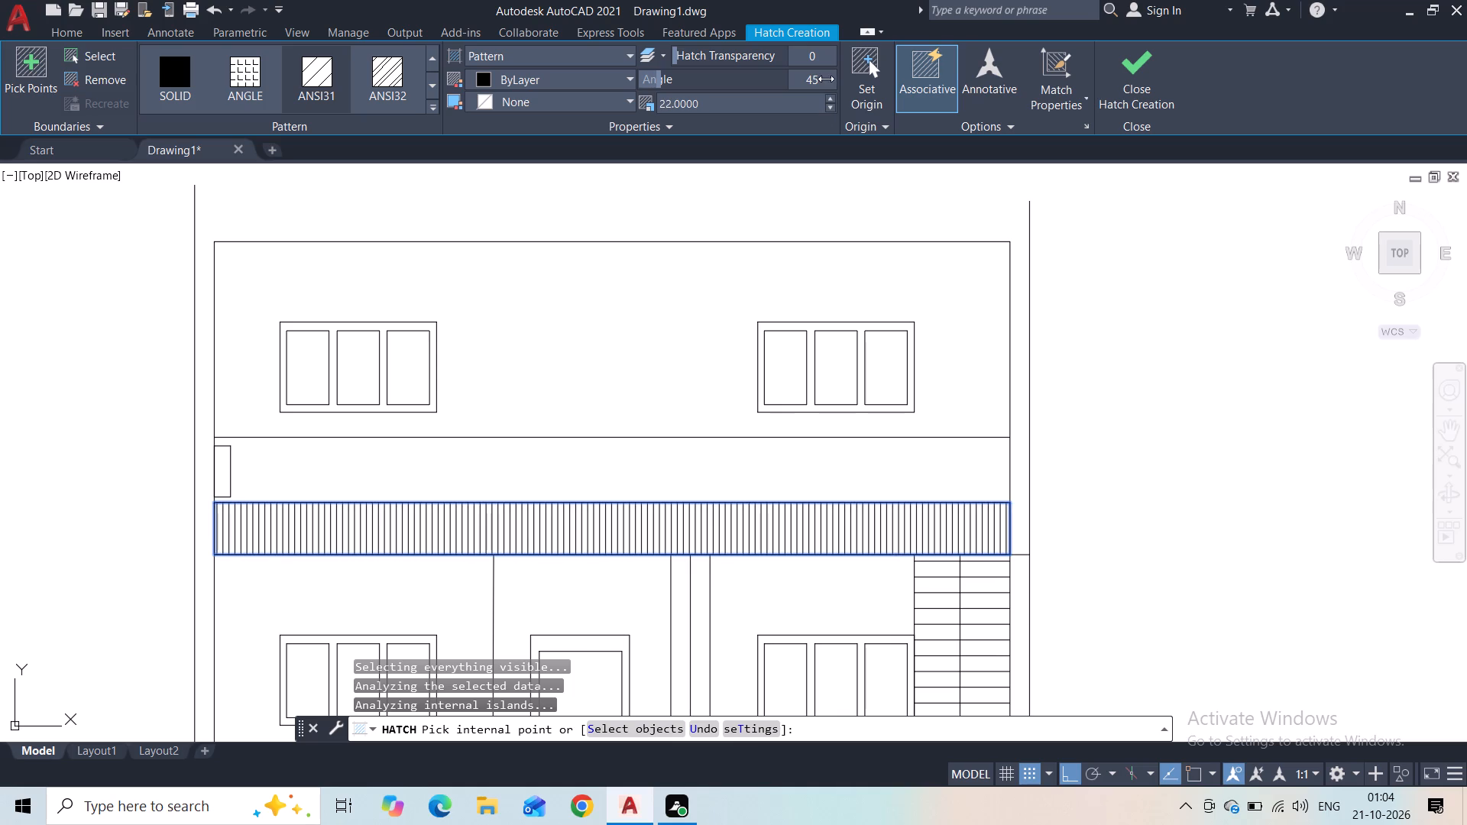
pyautogui.click(830, 99)
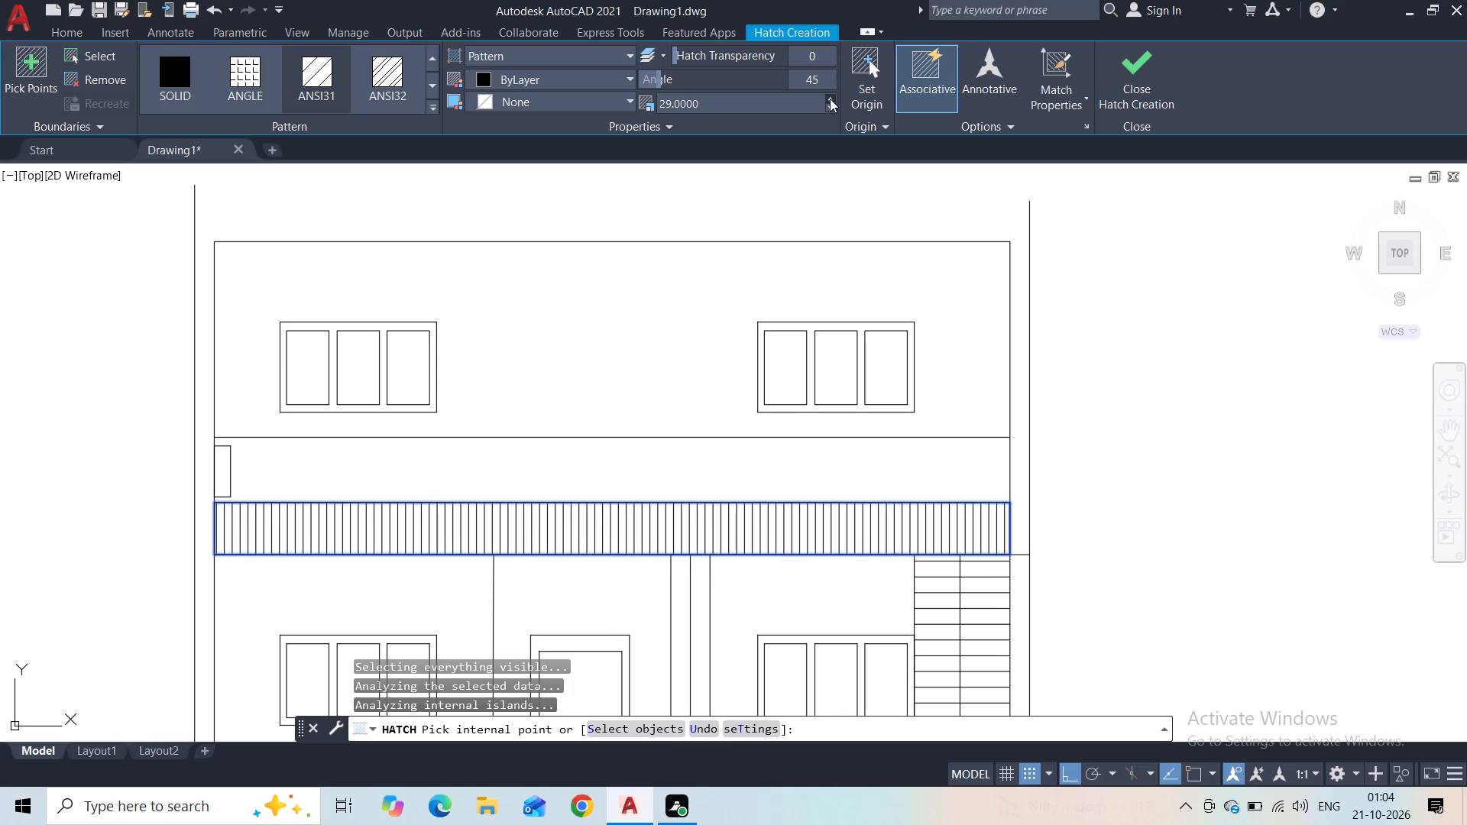
pyautogui.click(1131, 90)
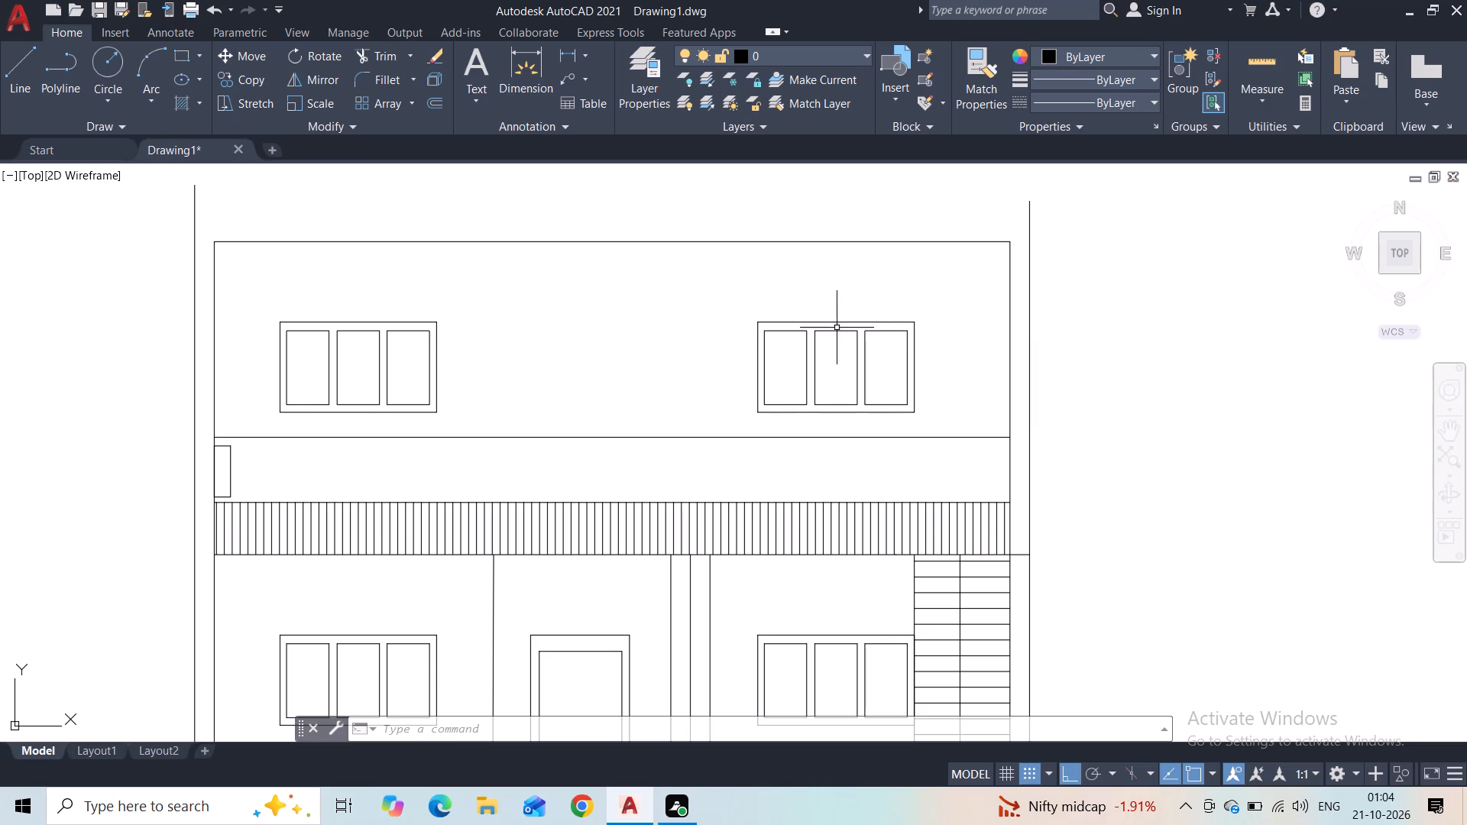
# Draw a 7'-6" vertical line across the upper storey up to the roof line, aligned with the ground-floor wall line between window and door.
pyautogui.moveTo(703, 351); pyautogui.dragTo(710, 429, button='middle')
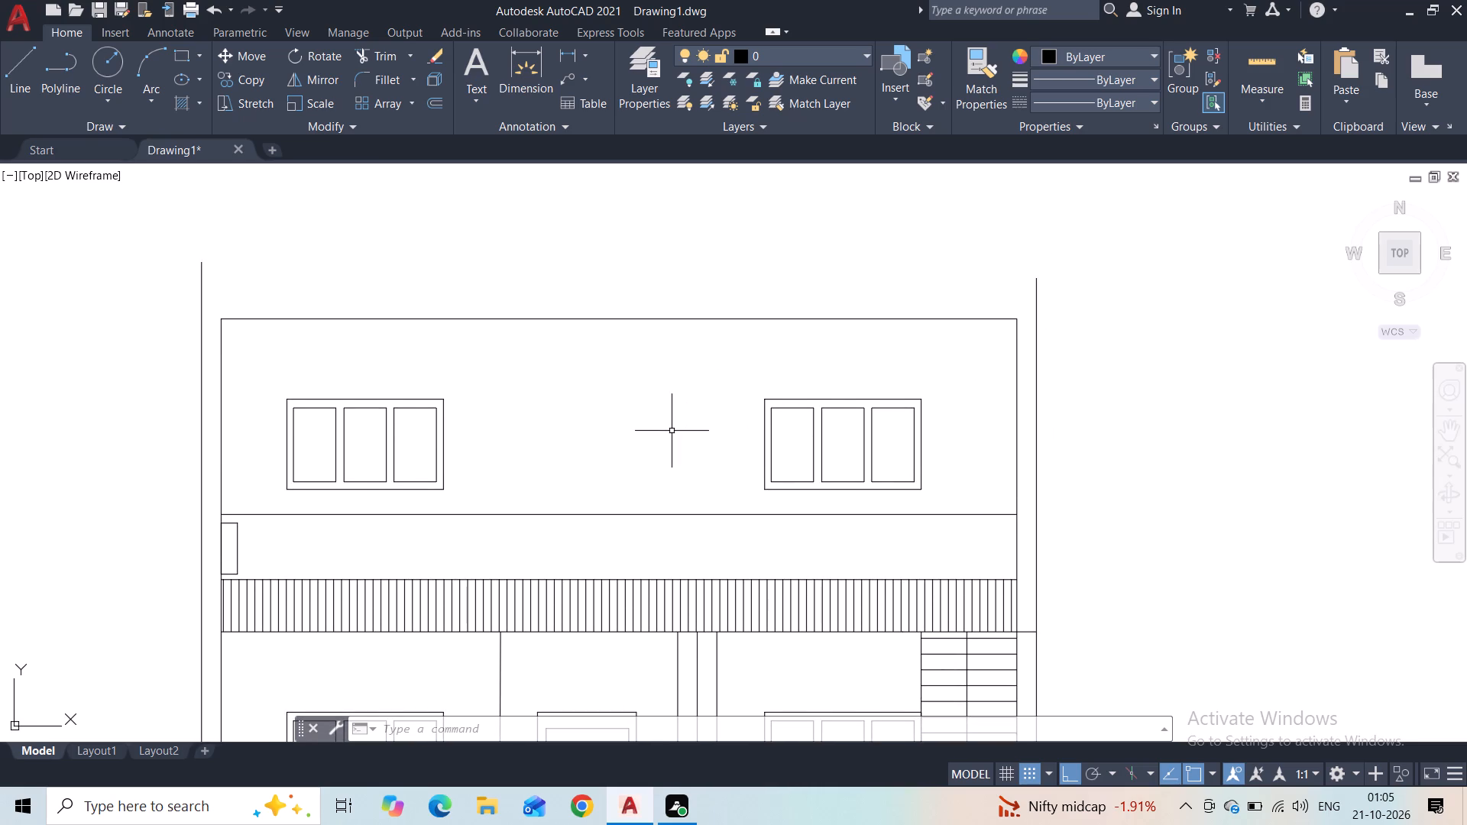
pyautogui.click(27, 88)
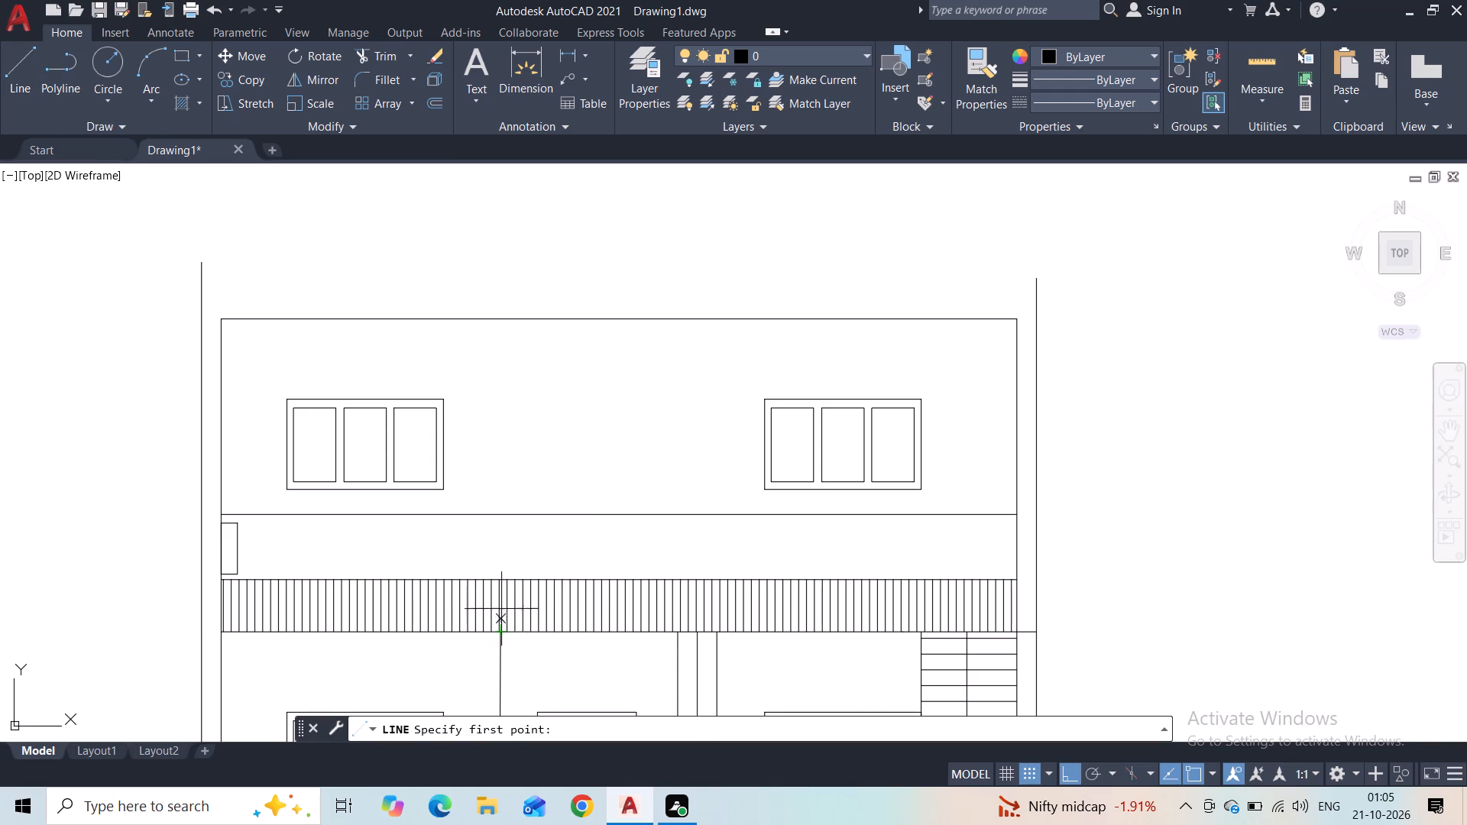
pyautogui.click(504, 515)
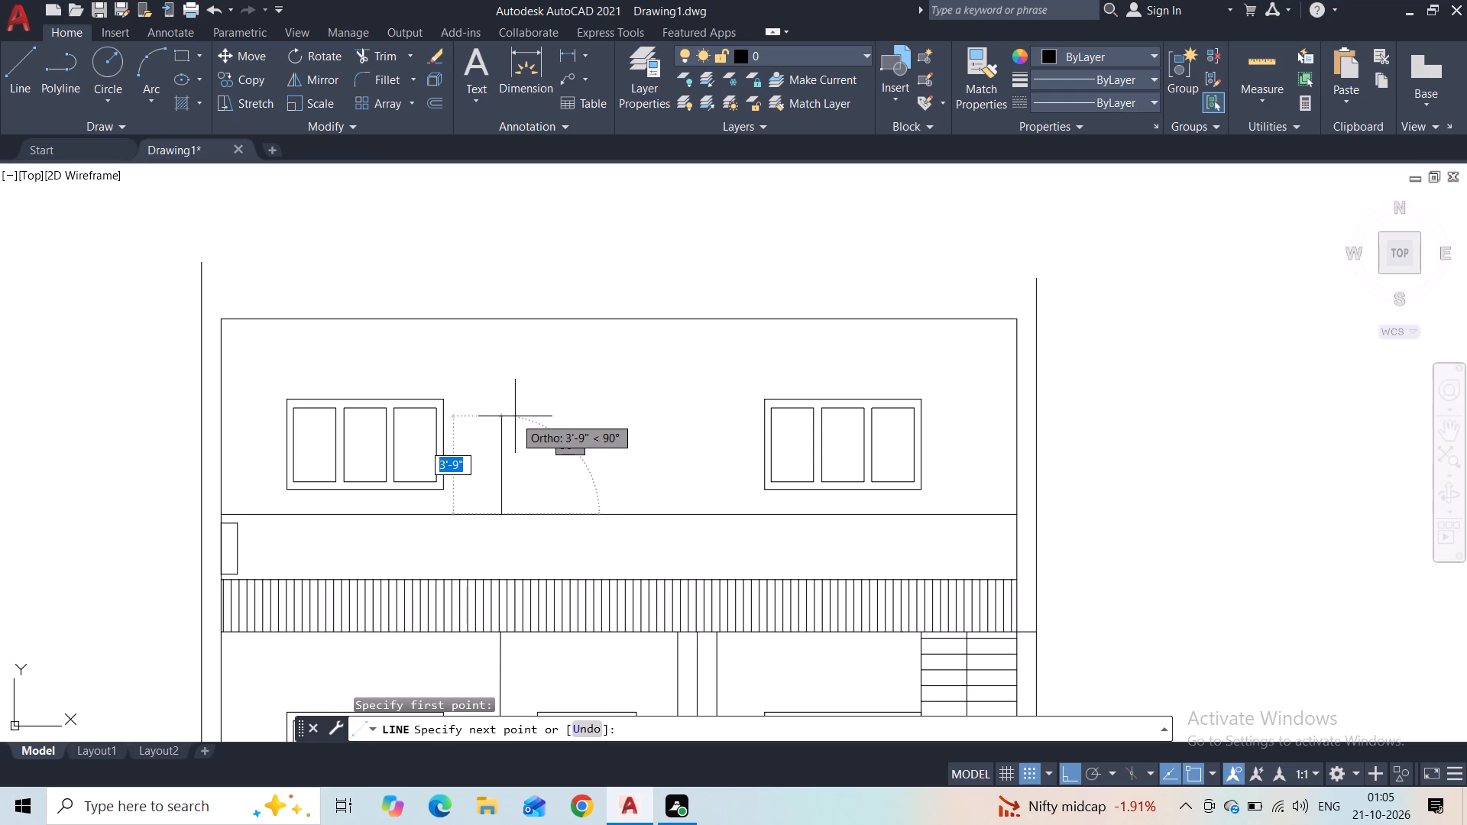
pyautogui.click(502, 322)
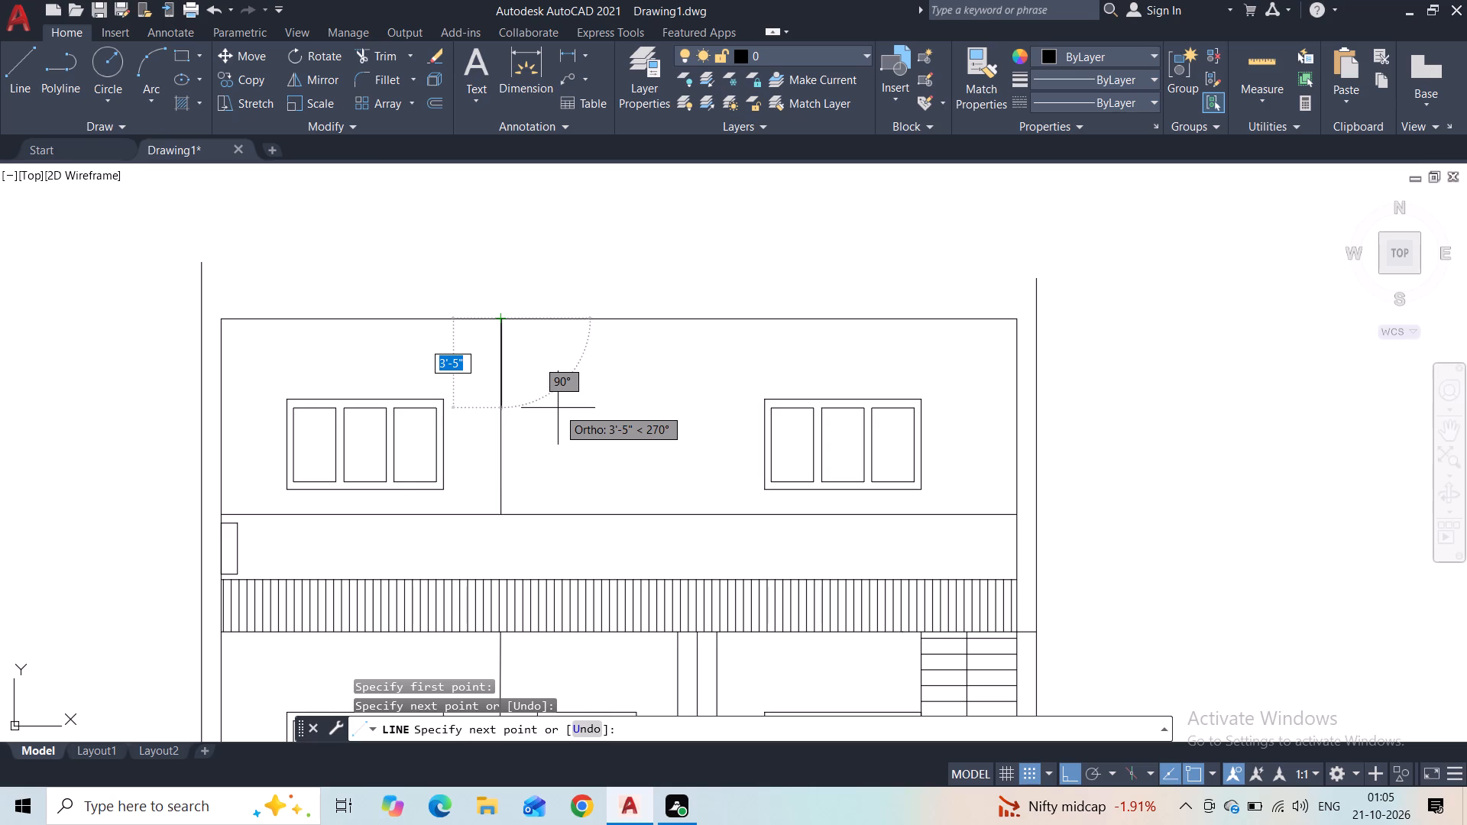
pyautogui.press('Escape')
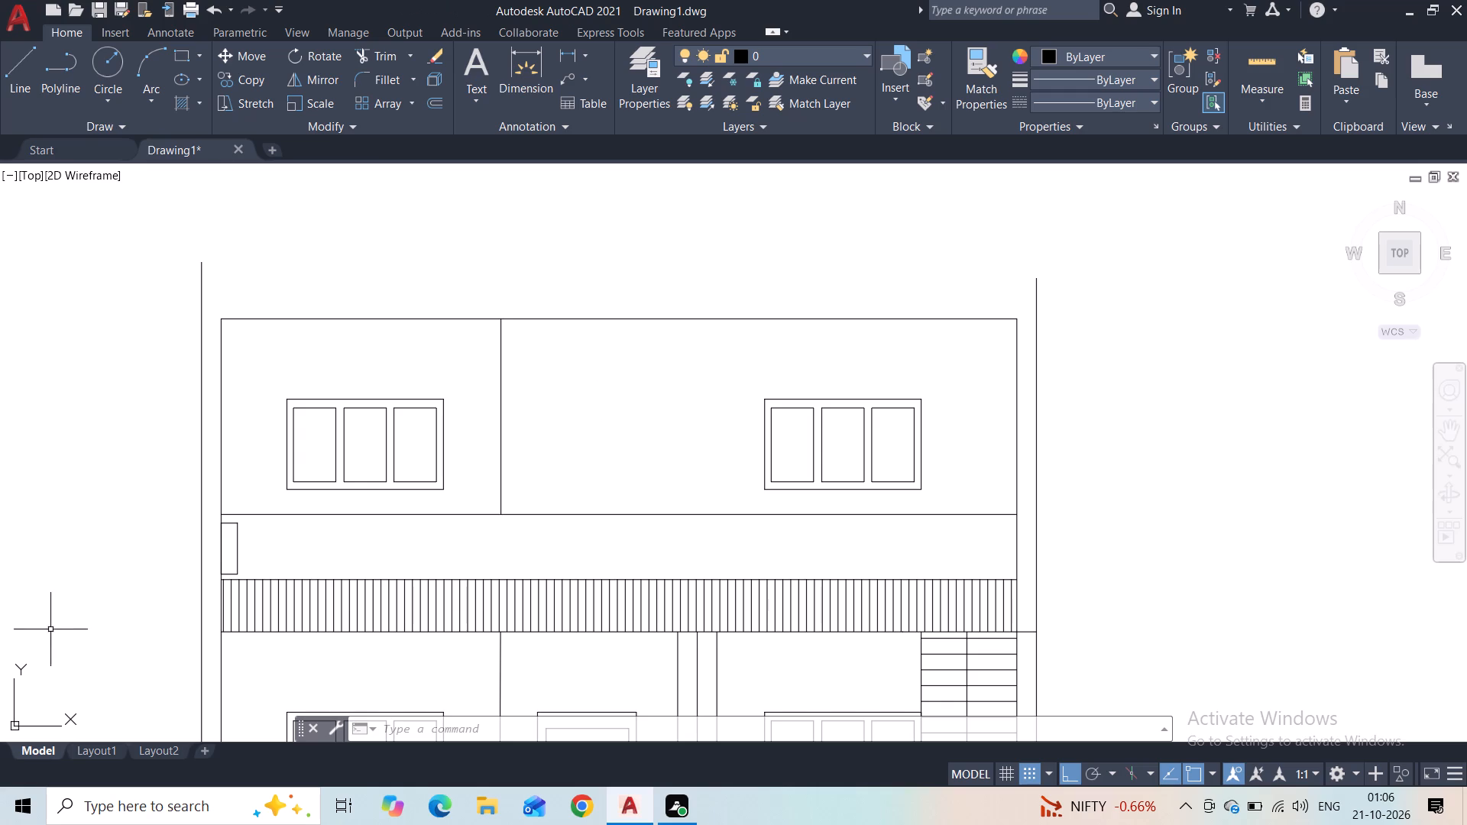
# Draw a nearly square rectangle in the upper horizontal band, a small gap to the right of the narrow rectangle.
pyautogui.moveTo(342, 530); pyautogui.dragTo(510, 440, button='middle')
pyautogui.click(182, 59)
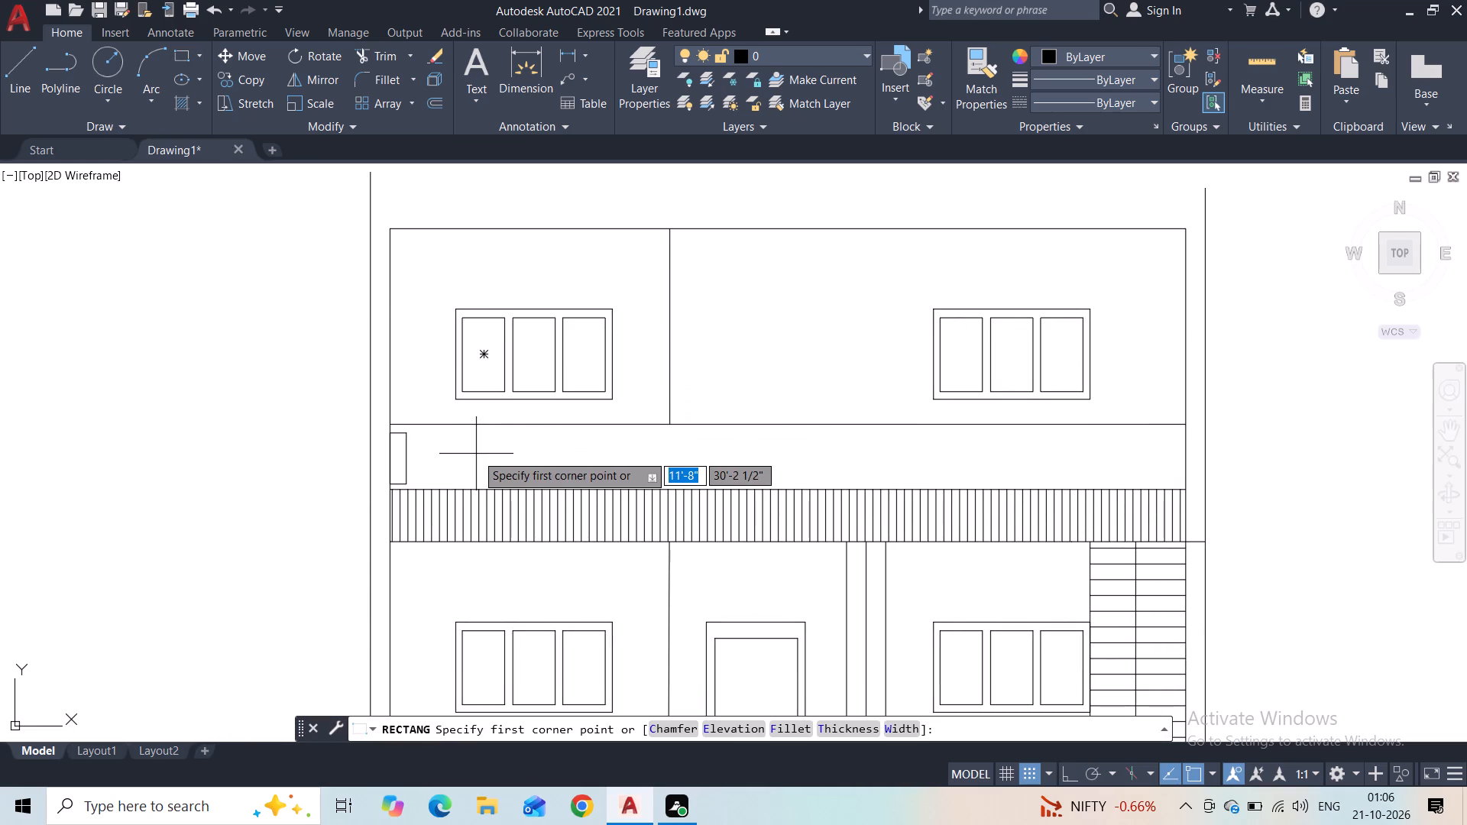
pyautogui.scroll(1, 443, 450)
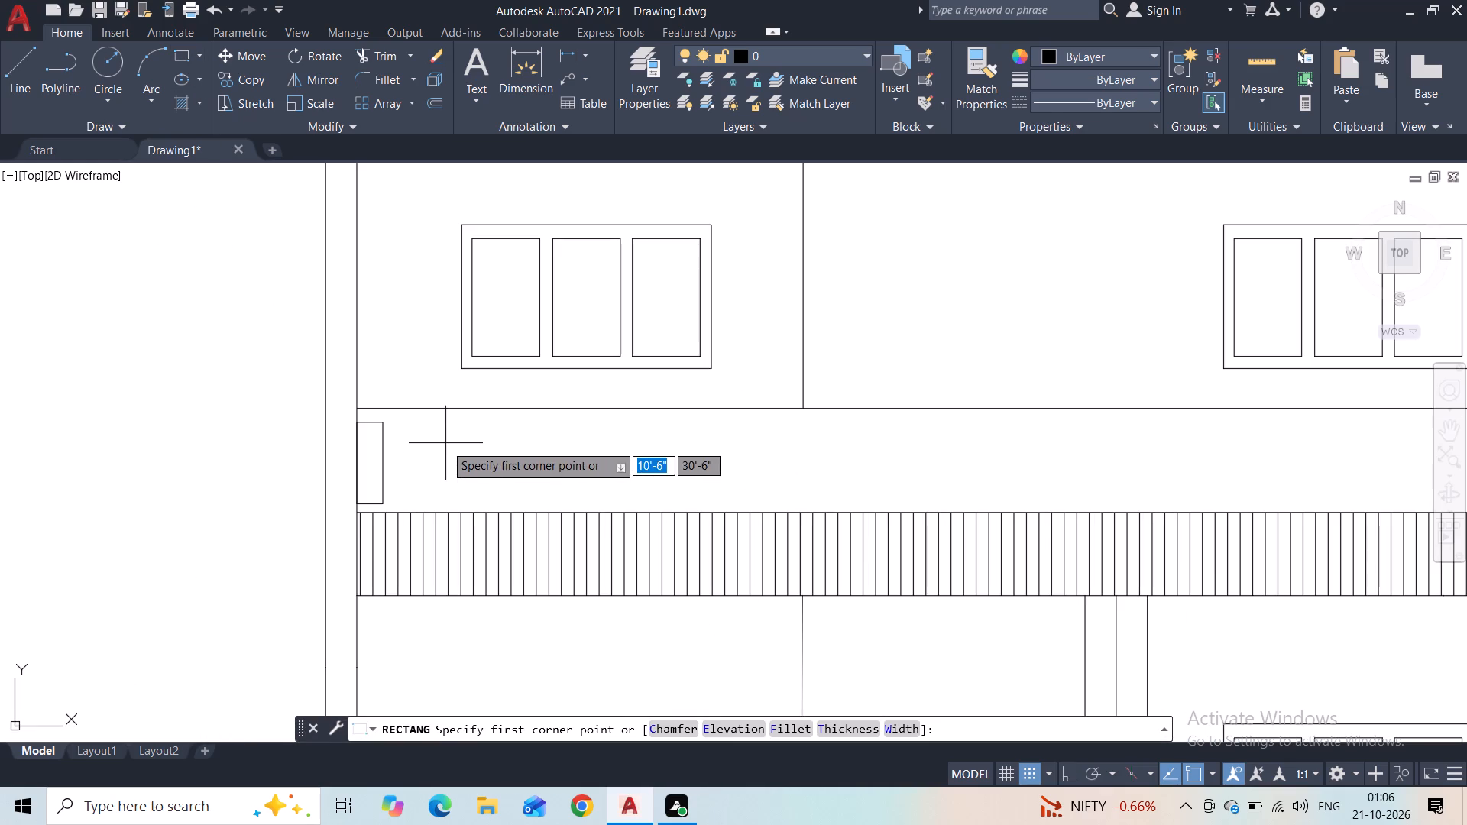
pyautogui.scroll(2, 436, 438)
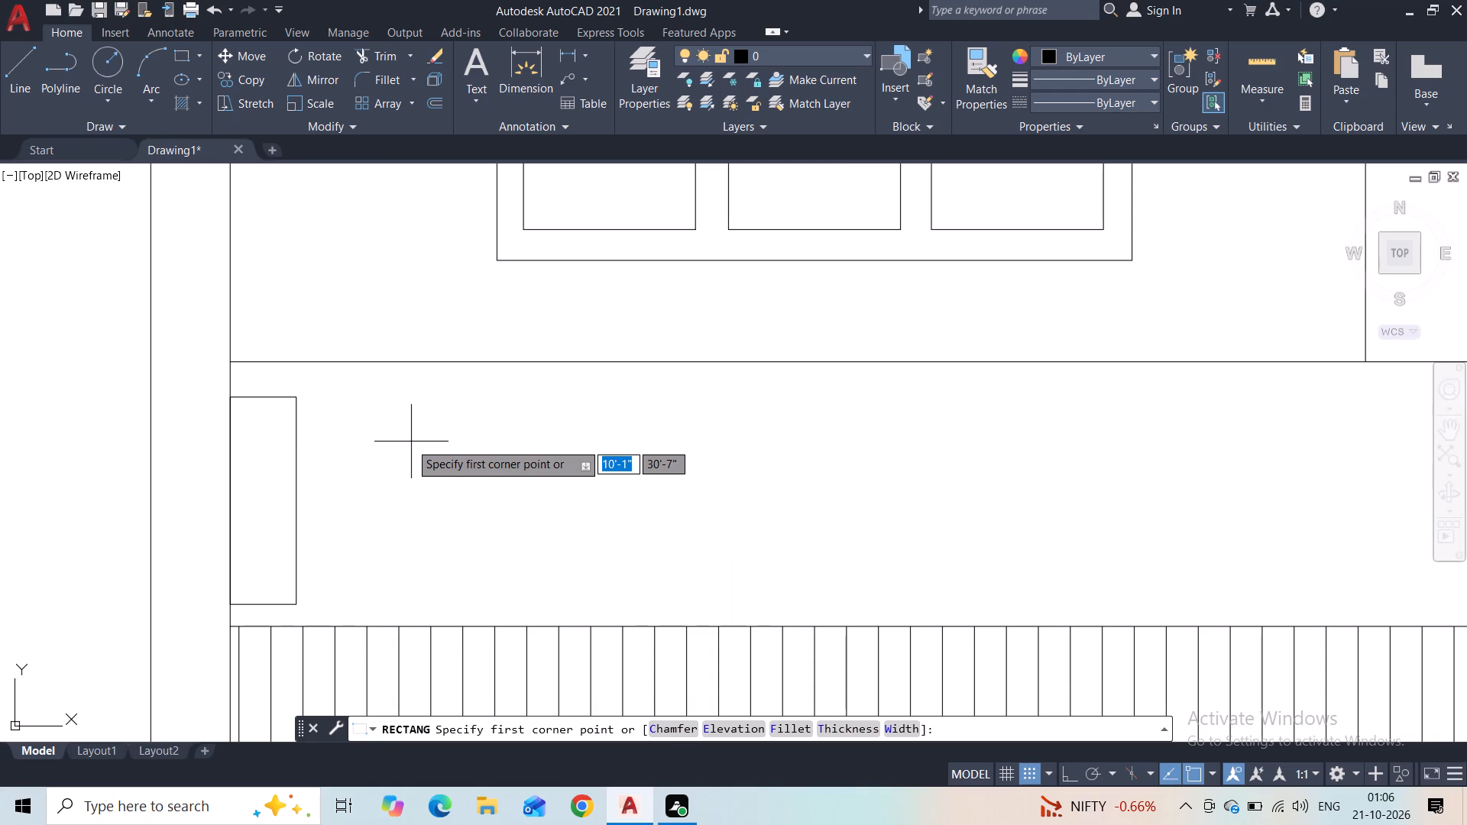
pyautogui.click(327, 381)
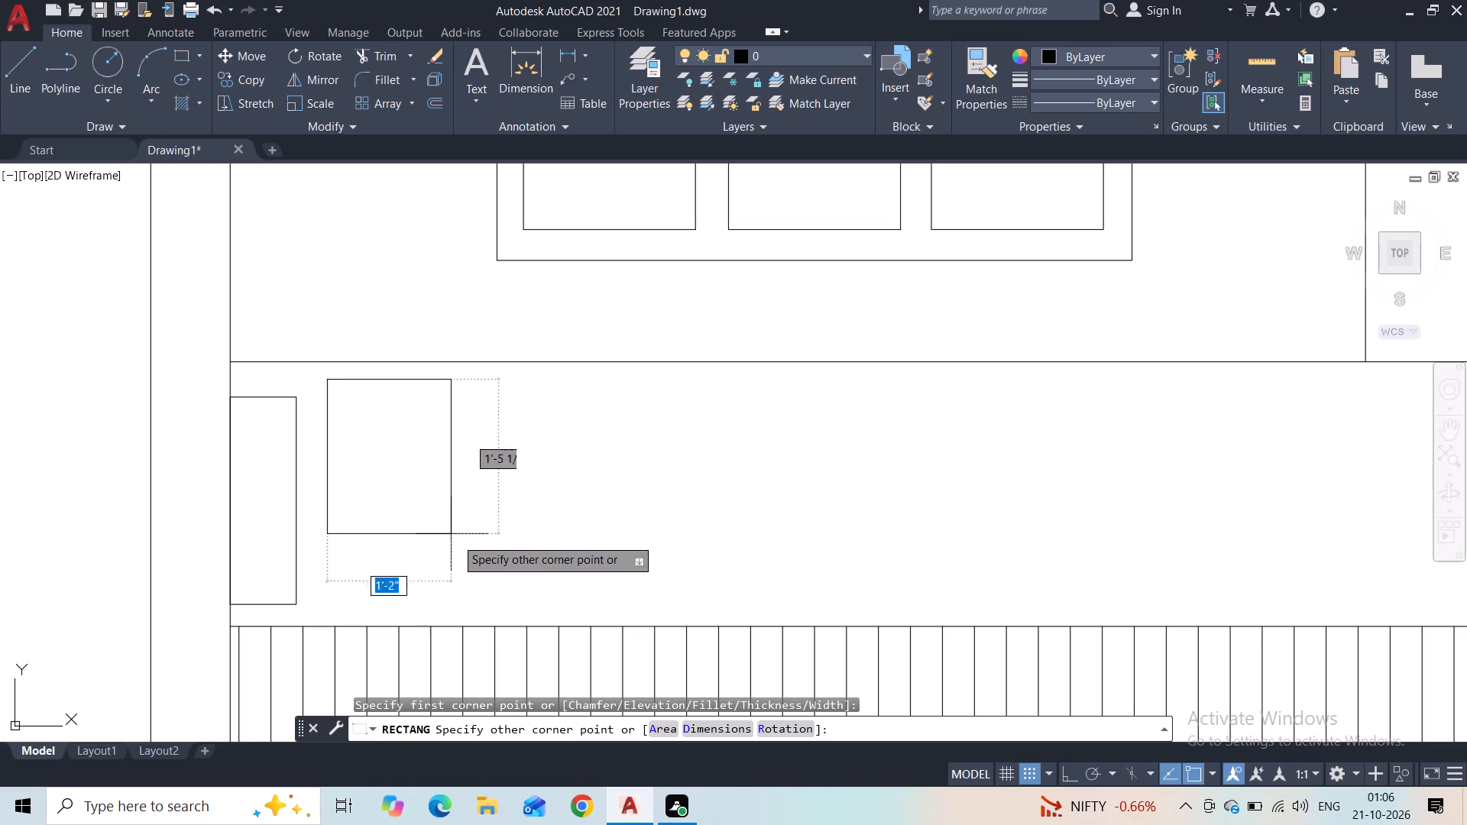
pyautogui.click(552, 610)
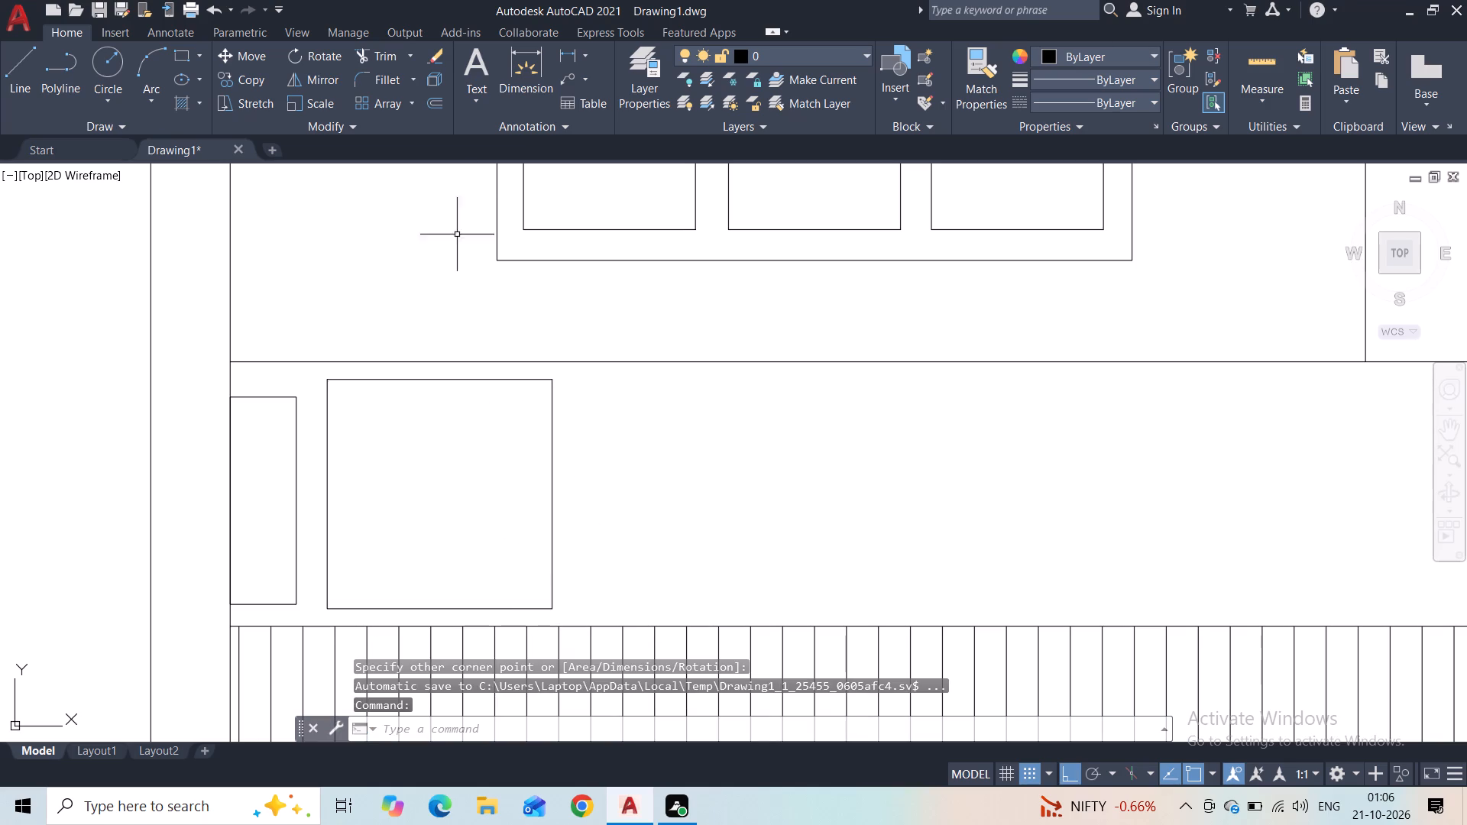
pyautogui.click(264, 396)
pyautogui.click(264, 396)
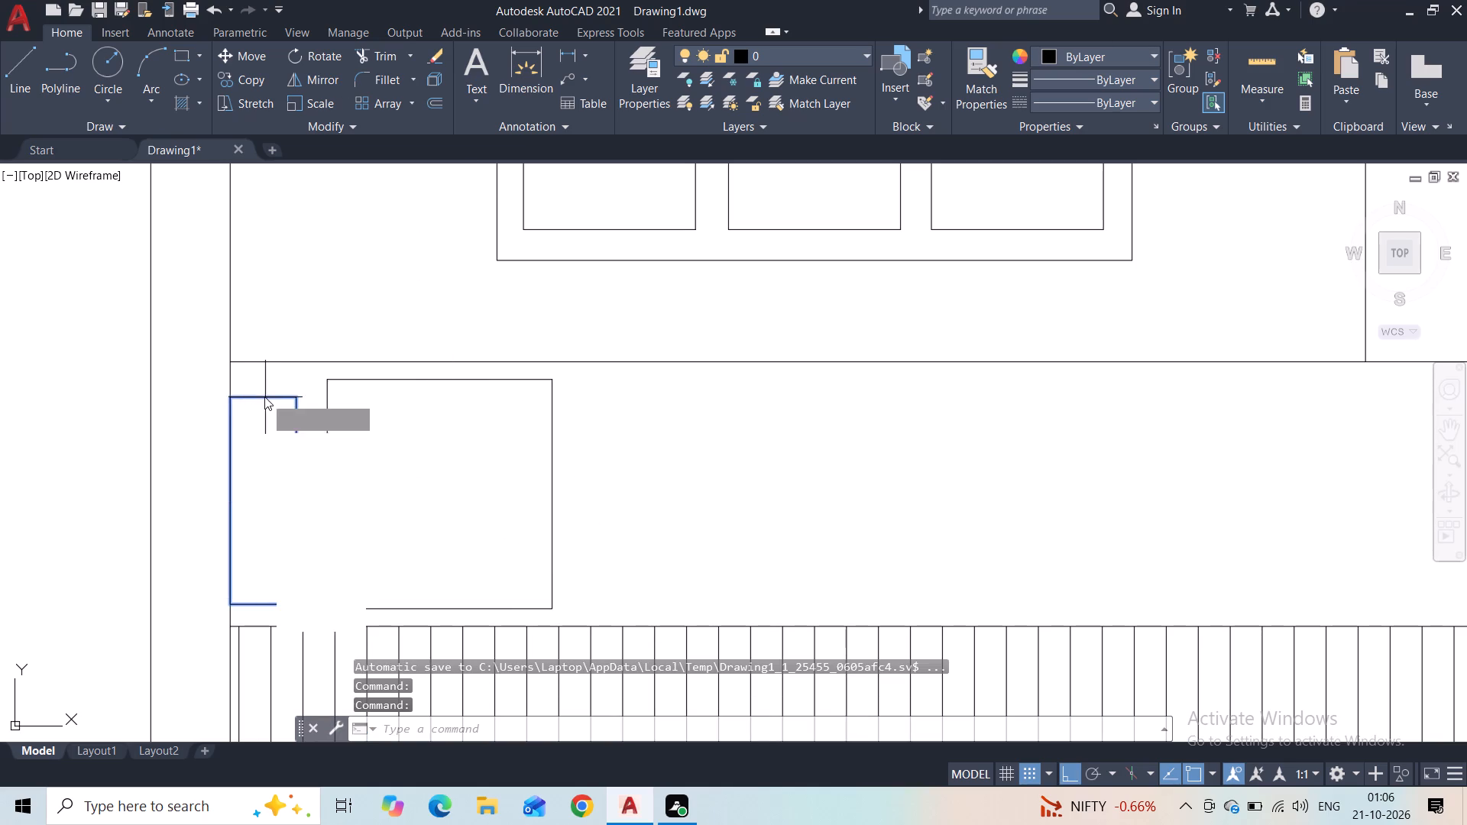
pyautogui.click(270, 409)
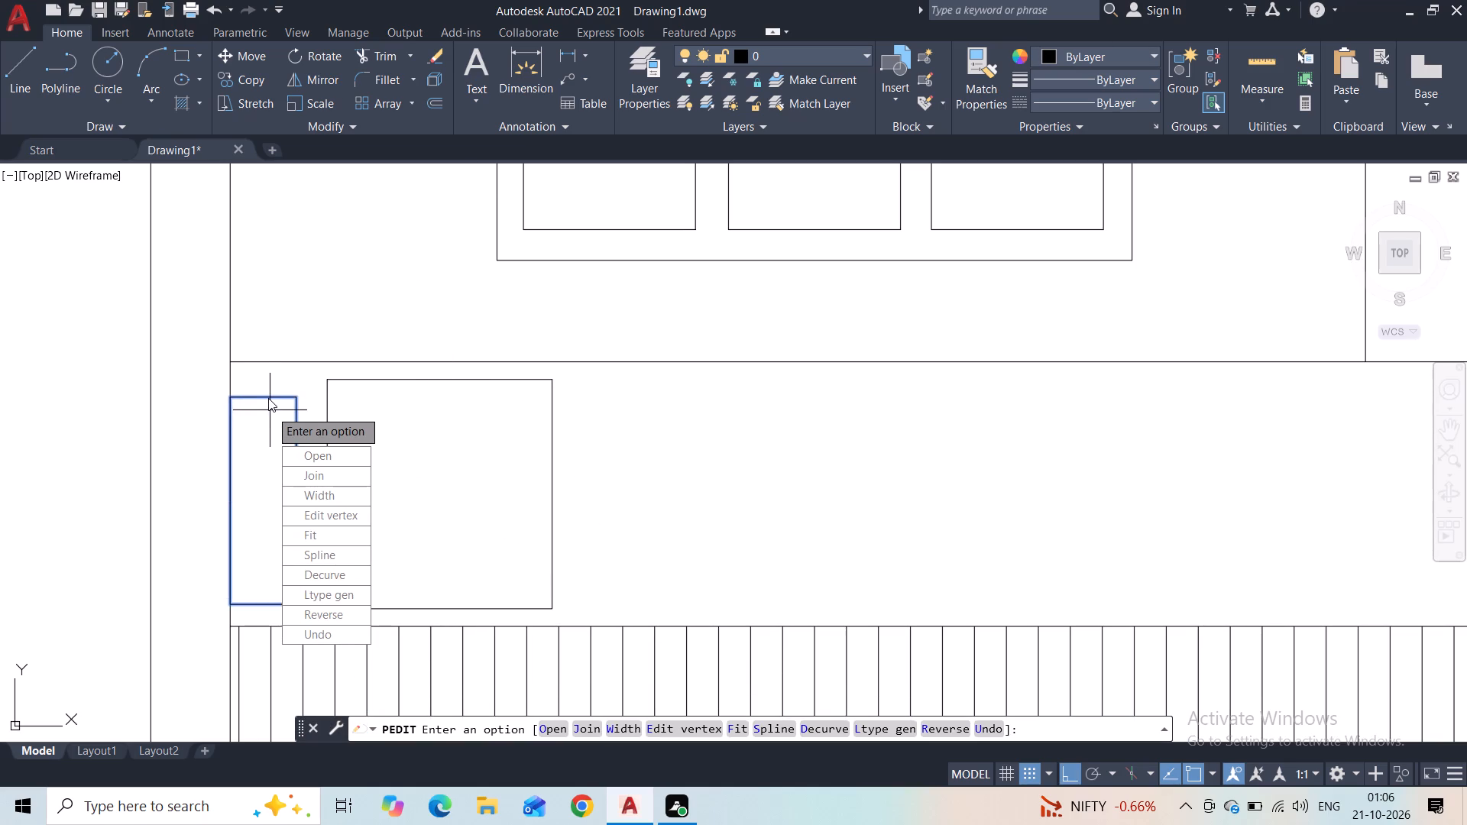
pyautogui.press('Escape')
# Stretch the narrow rectangle's upper and lower edges to line up with the edges of the adjacent square.
pyautogui.click(272, 395)
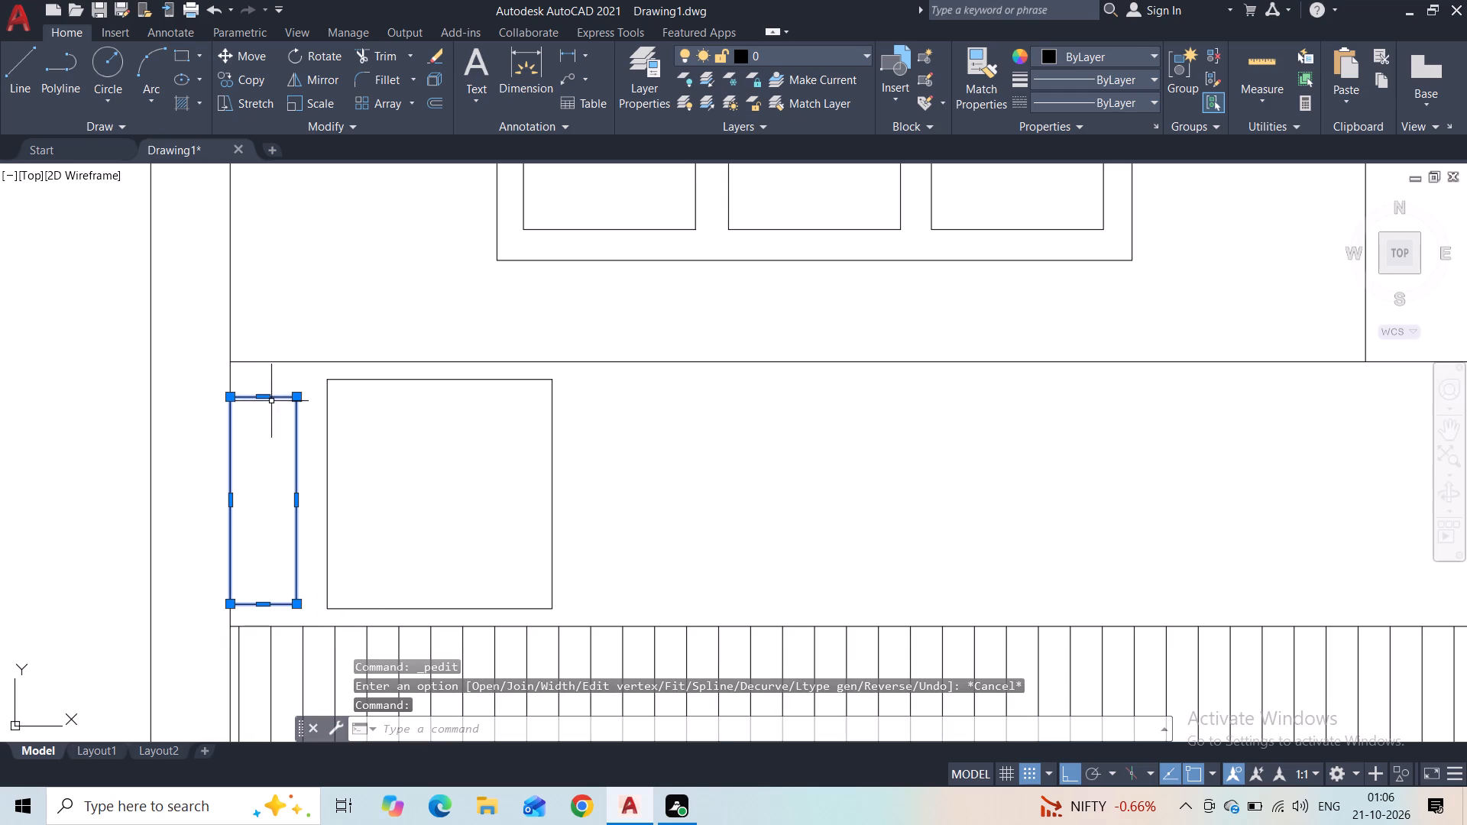
pyautogui.click(266, 398)
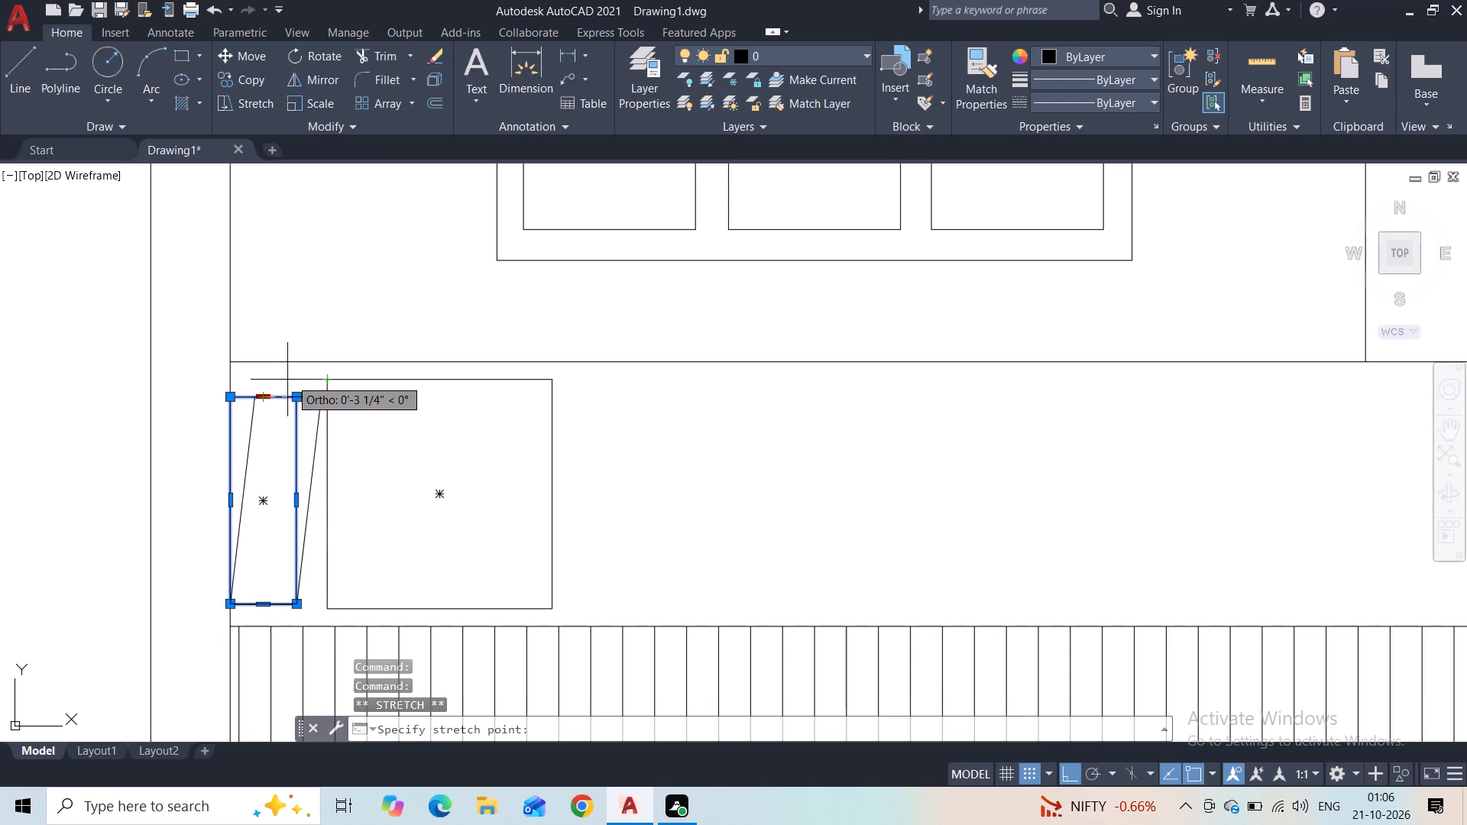
pyautogui.click(269, 378)
pyautogui.press('Escape')
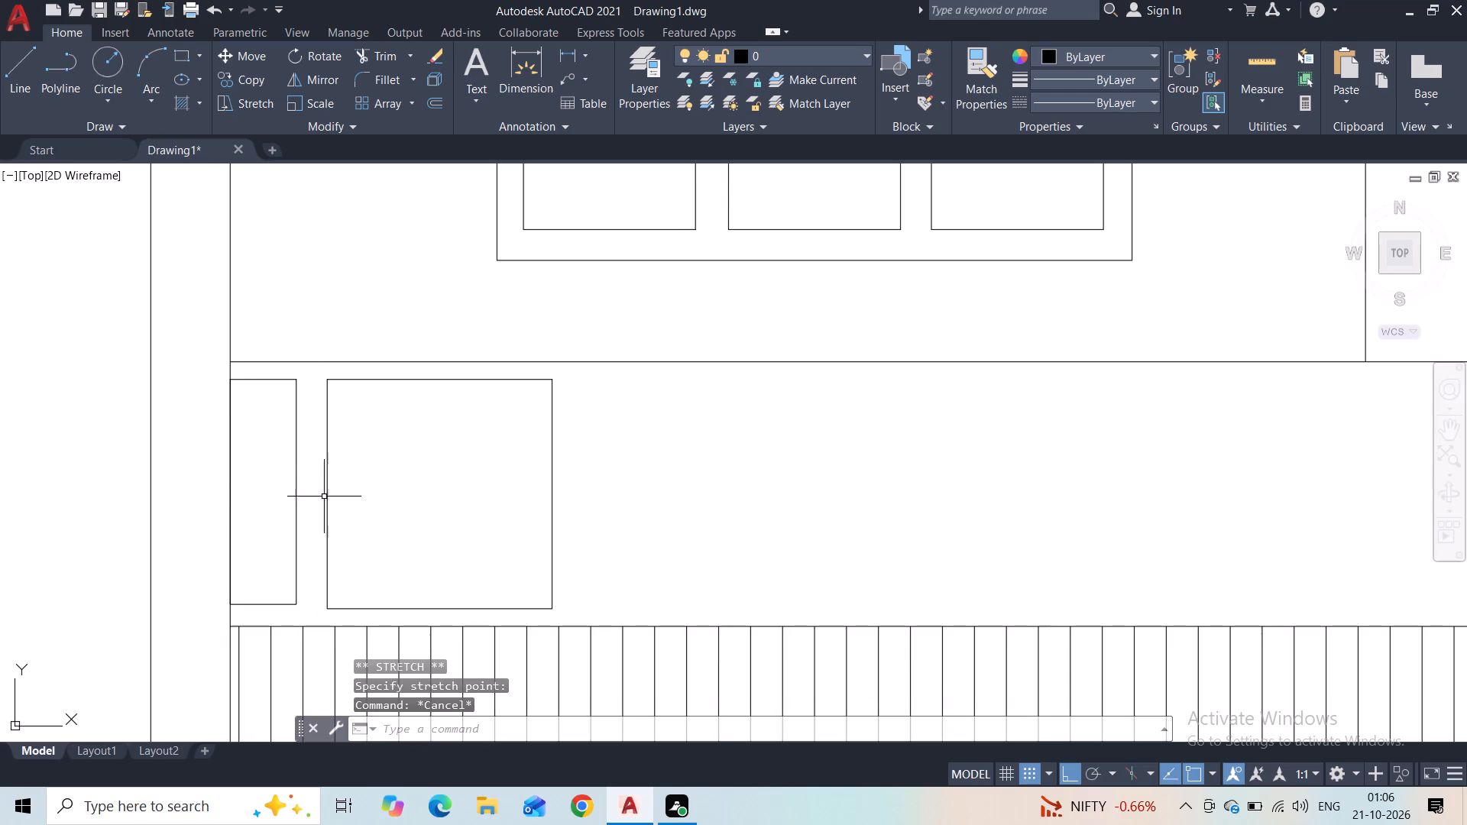
pyautogui.click(280, 604)
pyautogui.scroll(3, 280, 604)
pyautogui.click(212, 605)
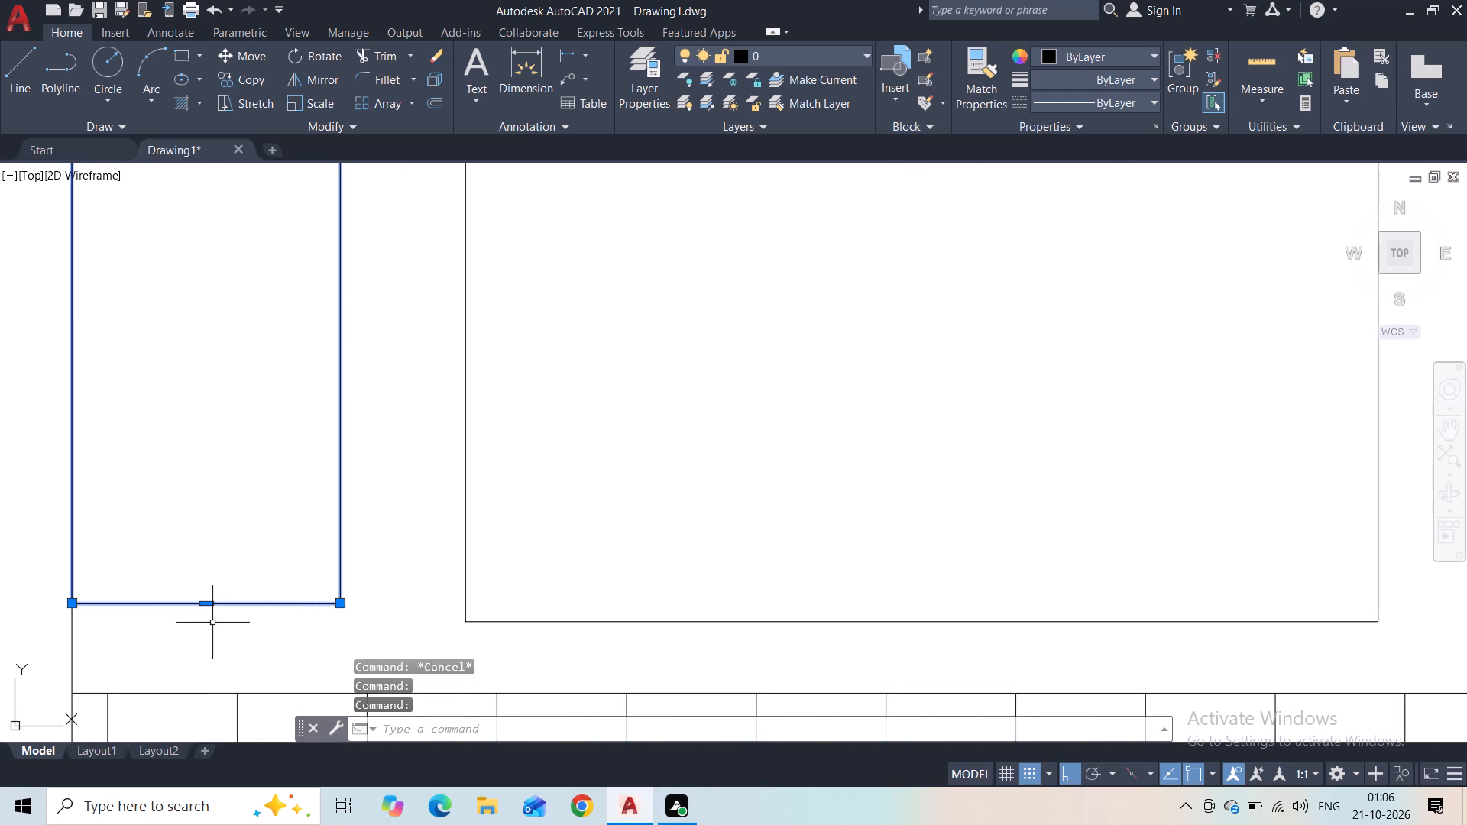
pyautogui.click(209, 601)
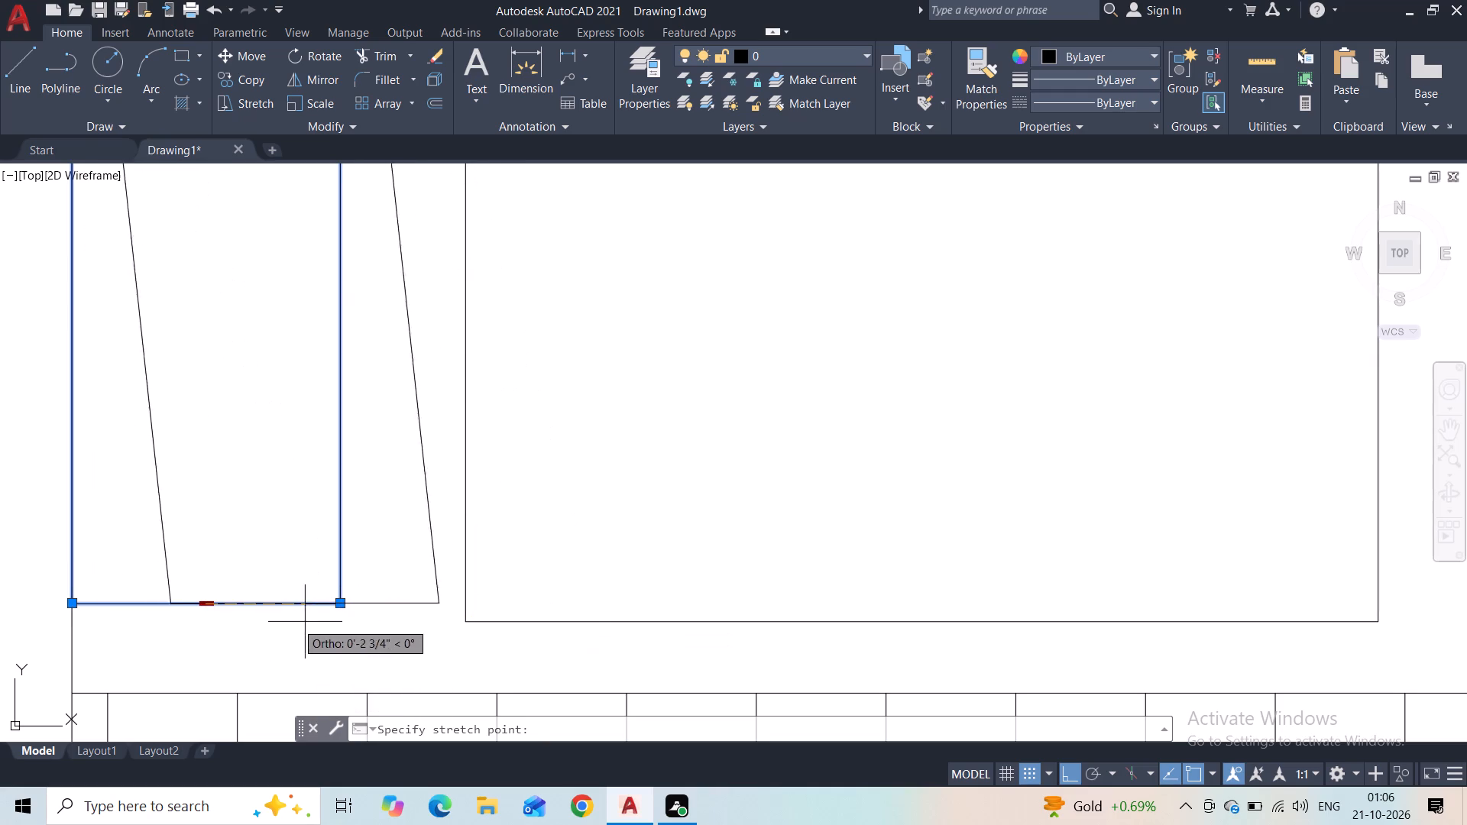
pyautogui.click(213, 623)
pyautogui.press('Escape')
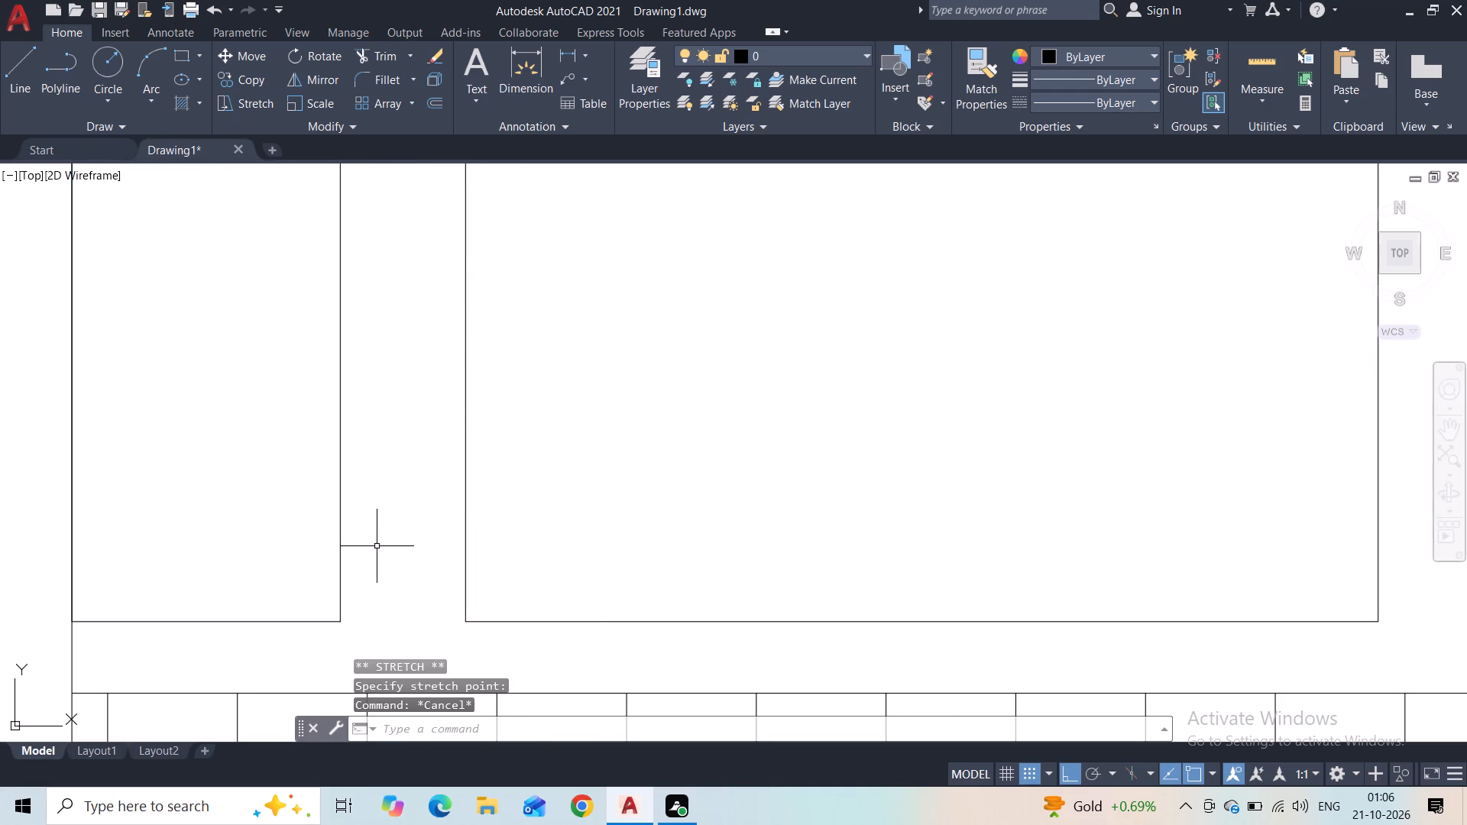
# Draw a two-point circle about 1' in diameter inside the square in the upper band.
pyautogui.scroll(-2, 413, 486)
pyautogui.scroll(-1, 498, 434)
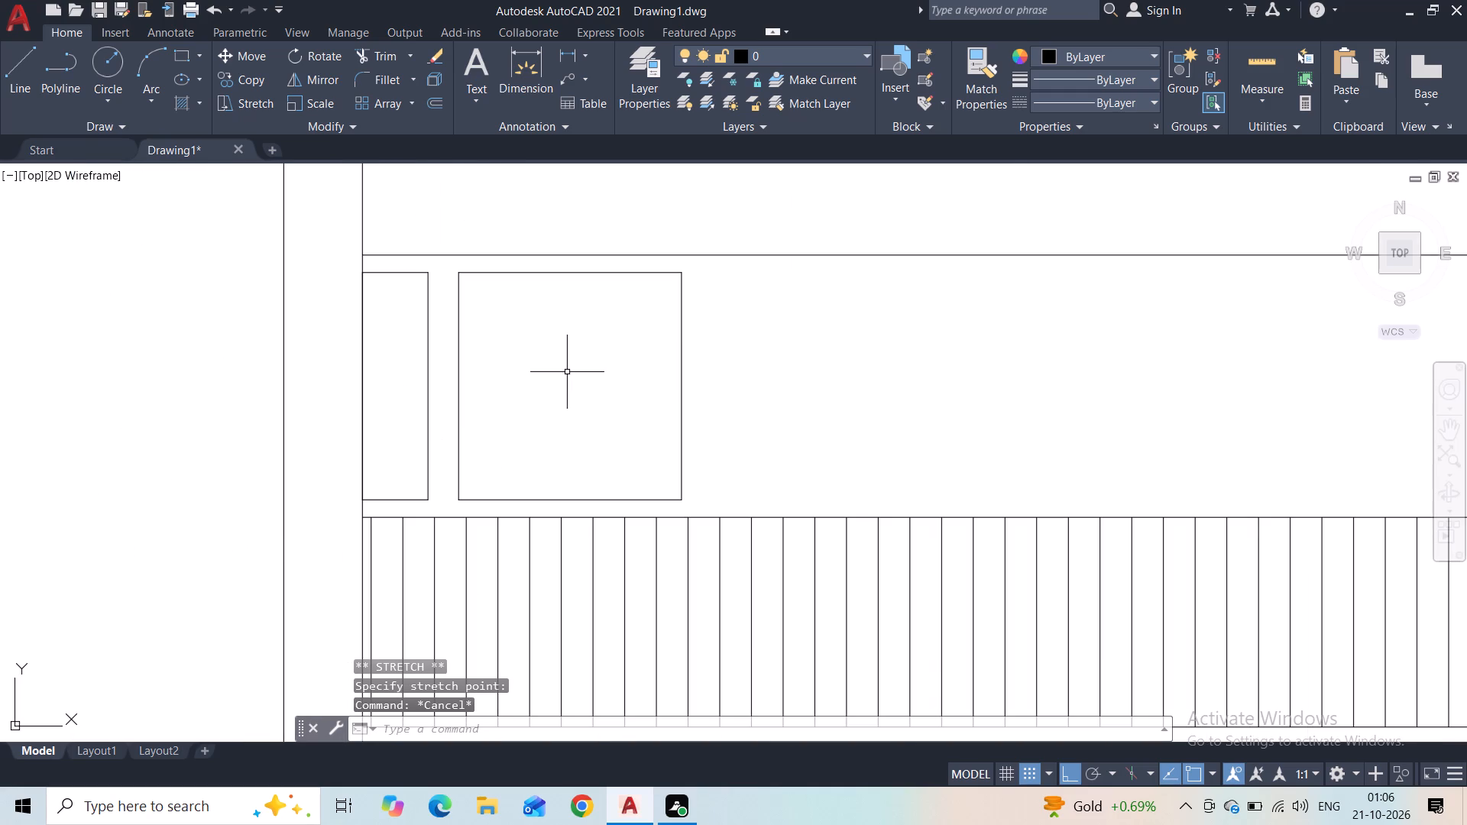
pyautogui.scroll(-2, 565, 374)
pyautogui.scroll(-1, 717, 399)
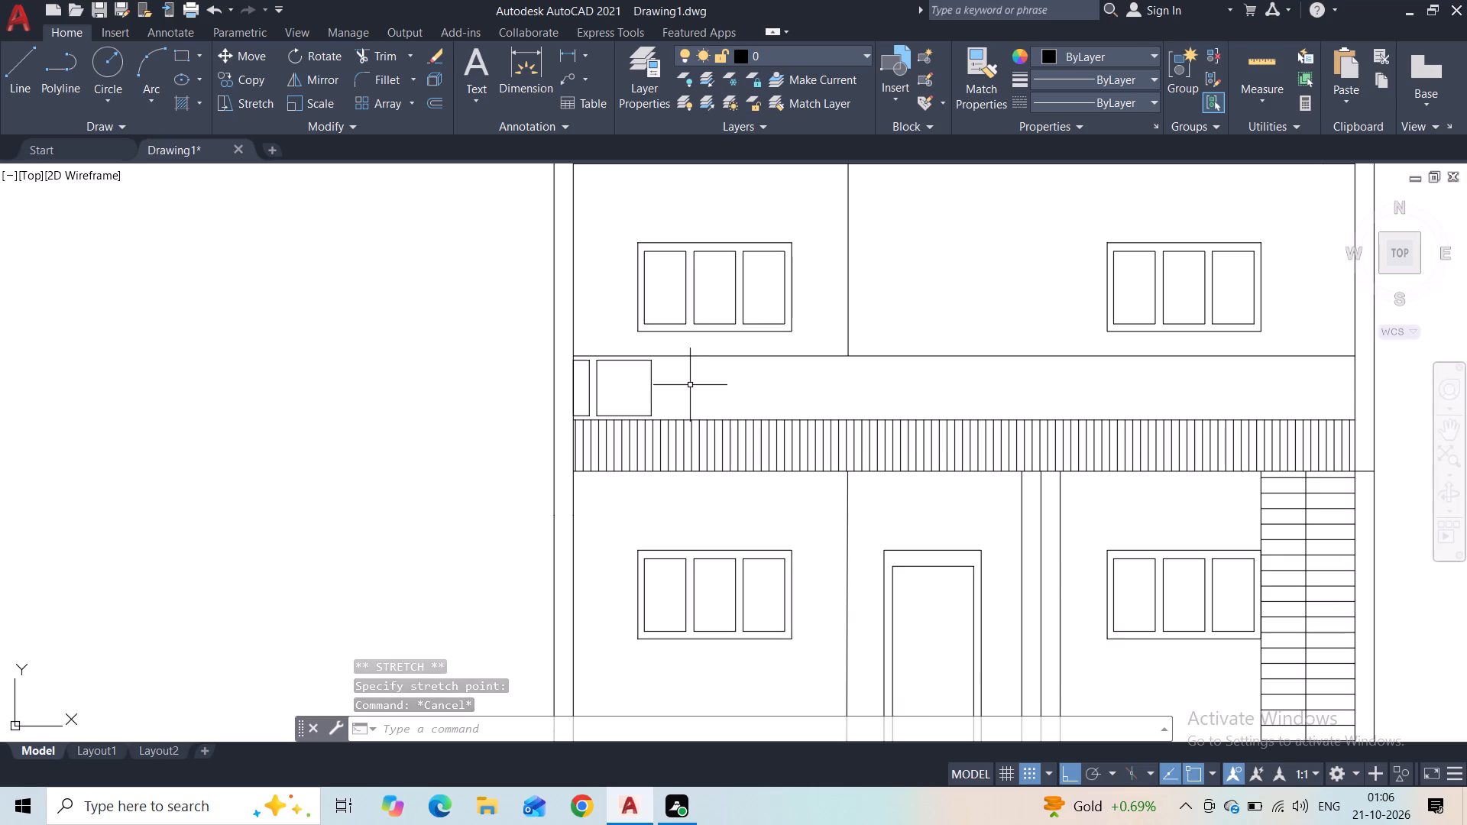
pyautogui.click(688, 386)
pyautogui.press('Escape')
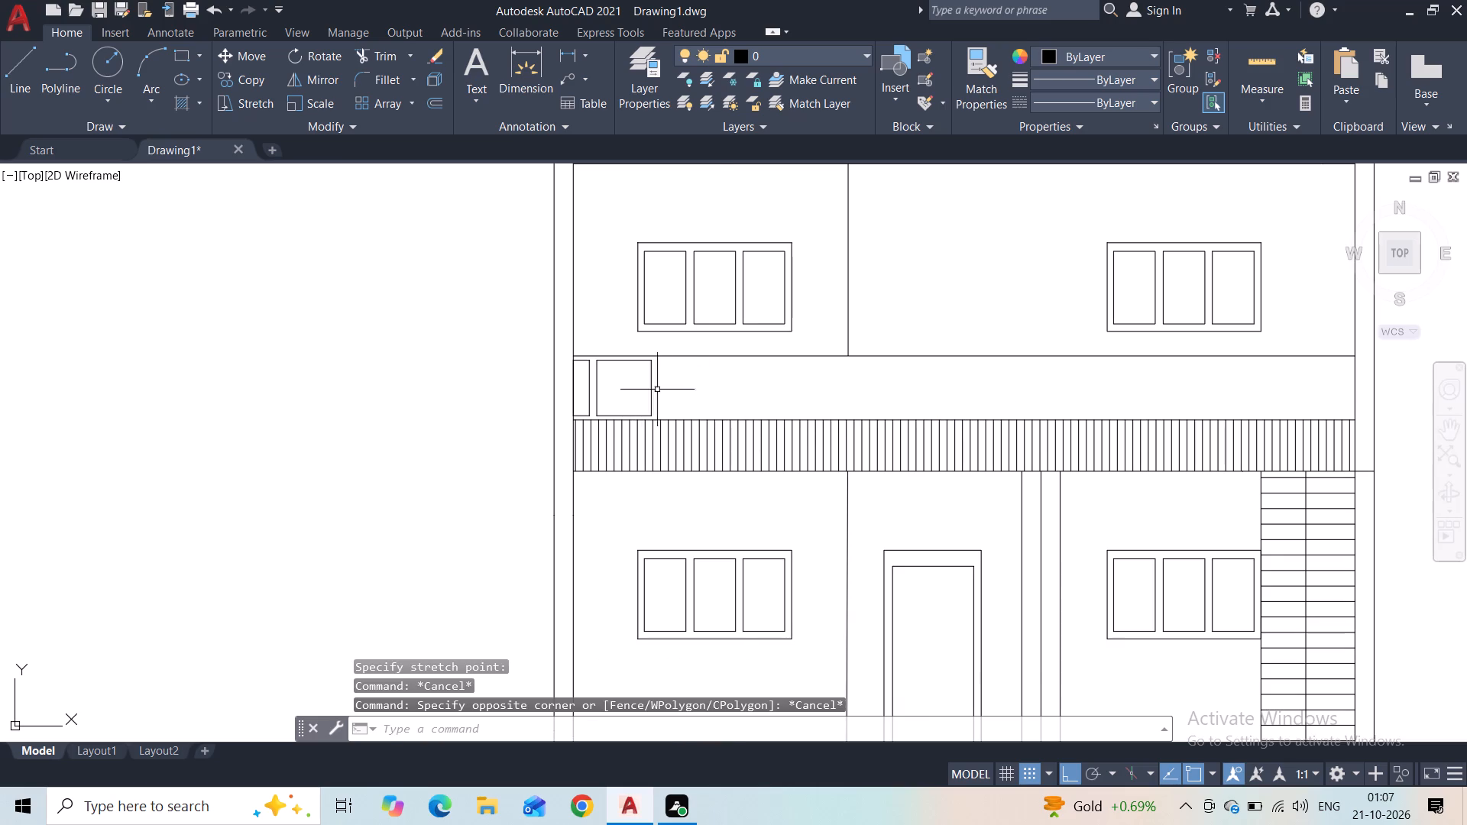
pyautogui.scroll(2, 624, 388)
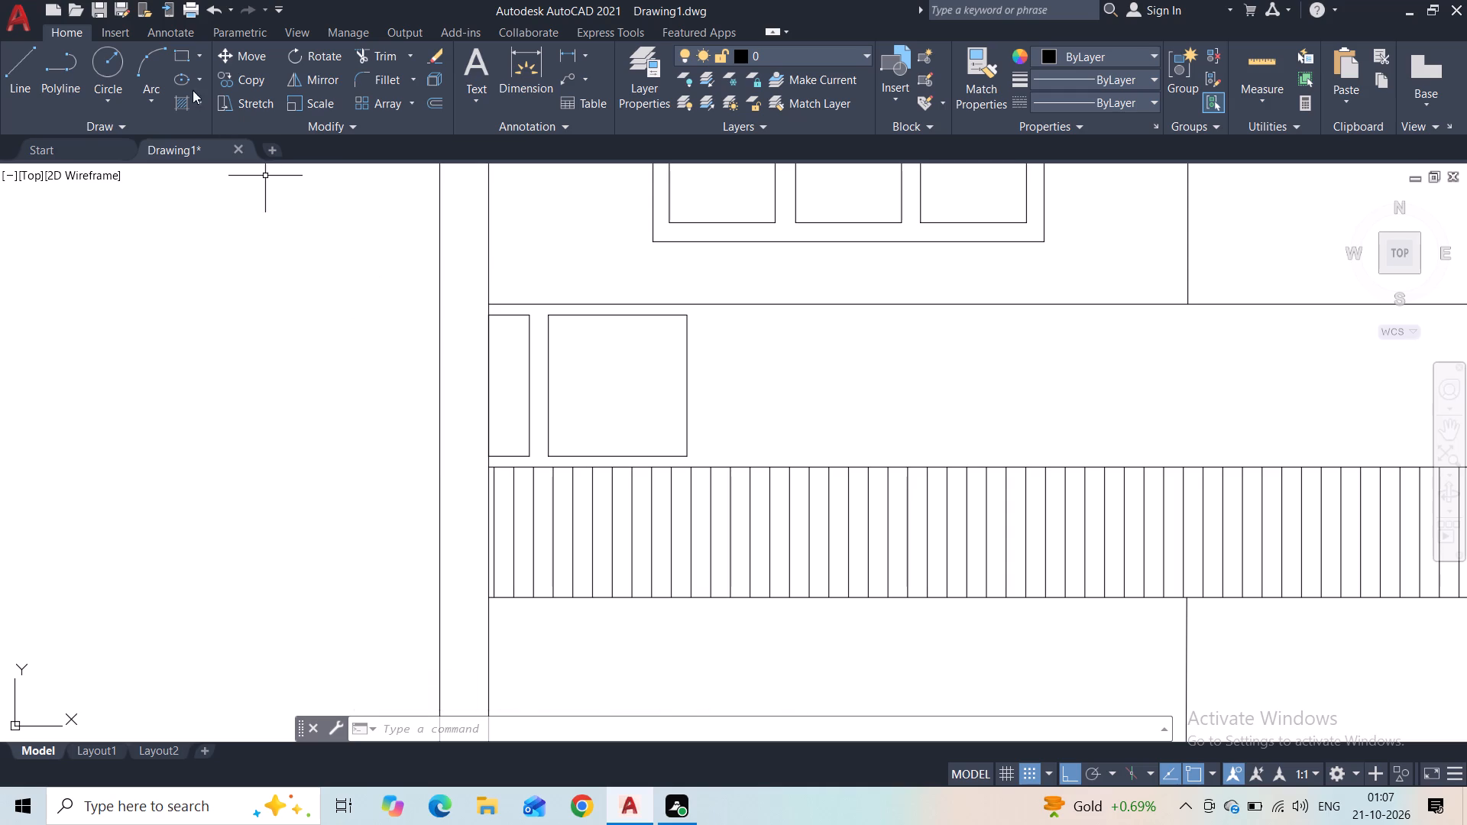
pyautogui.click(121, 95)
pyautogui.click(167, 222)
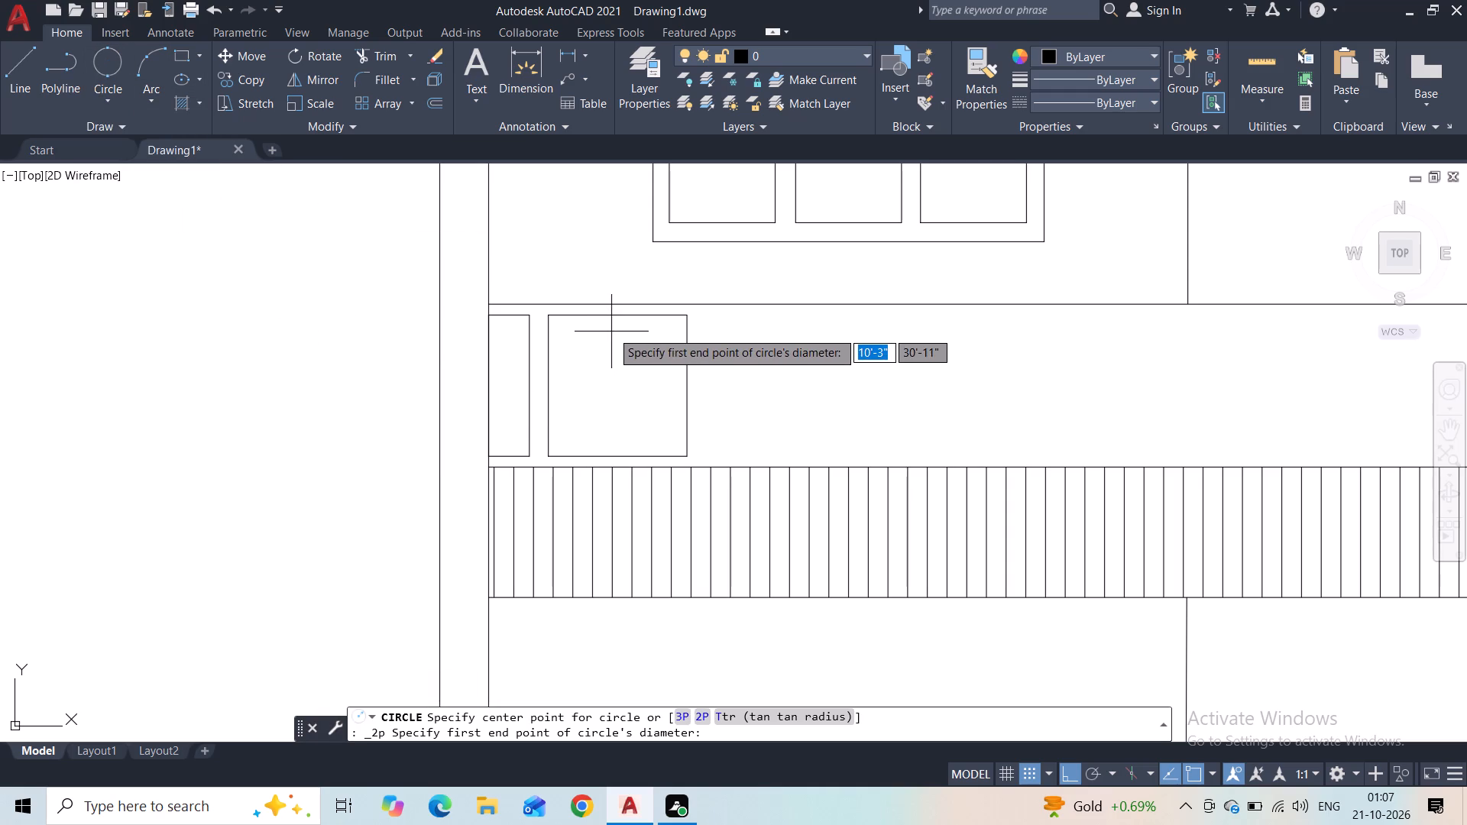
pyautogui.click(592, 377)
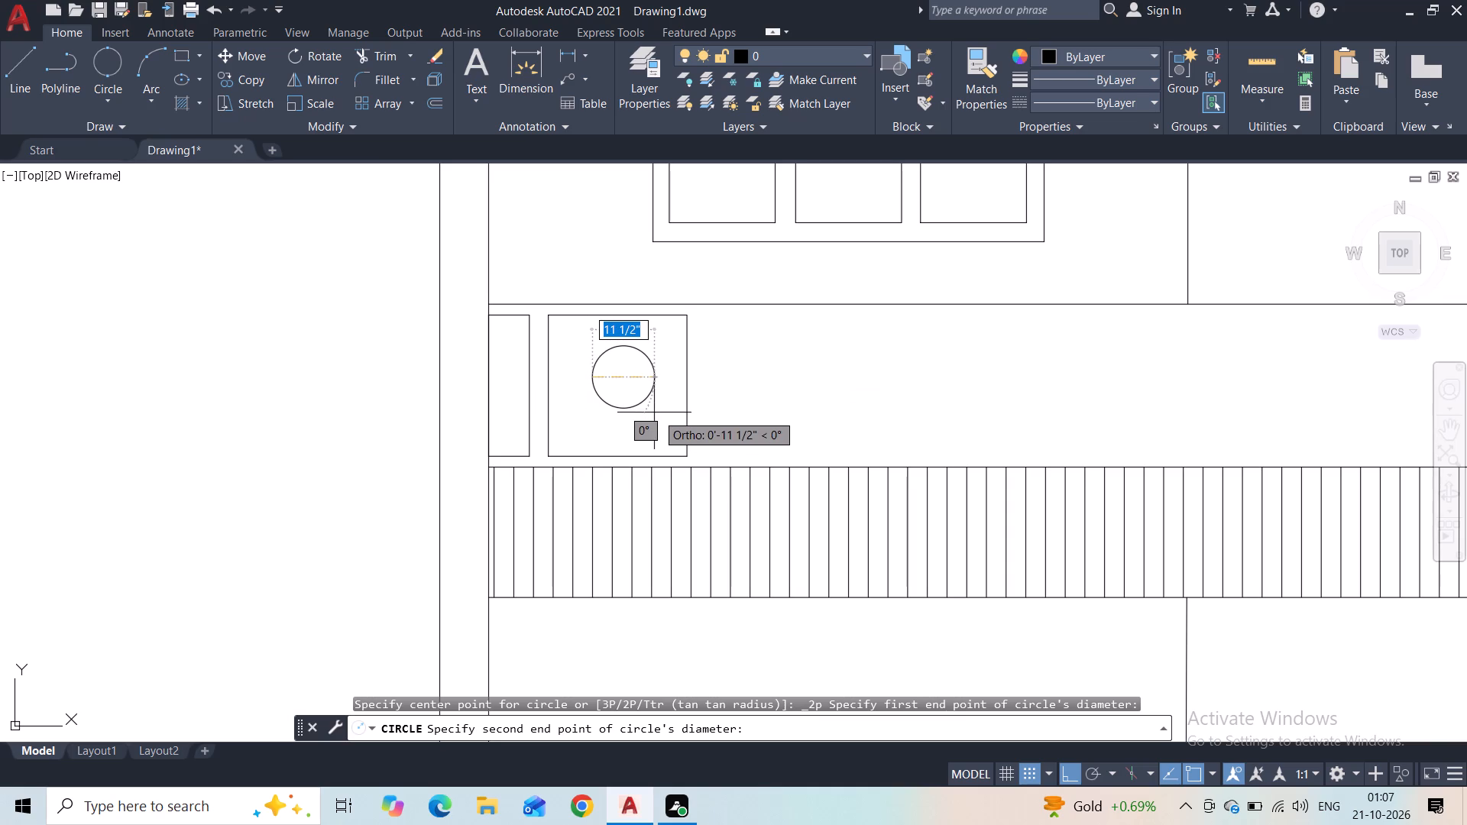
pyautogui.click(657, 416)
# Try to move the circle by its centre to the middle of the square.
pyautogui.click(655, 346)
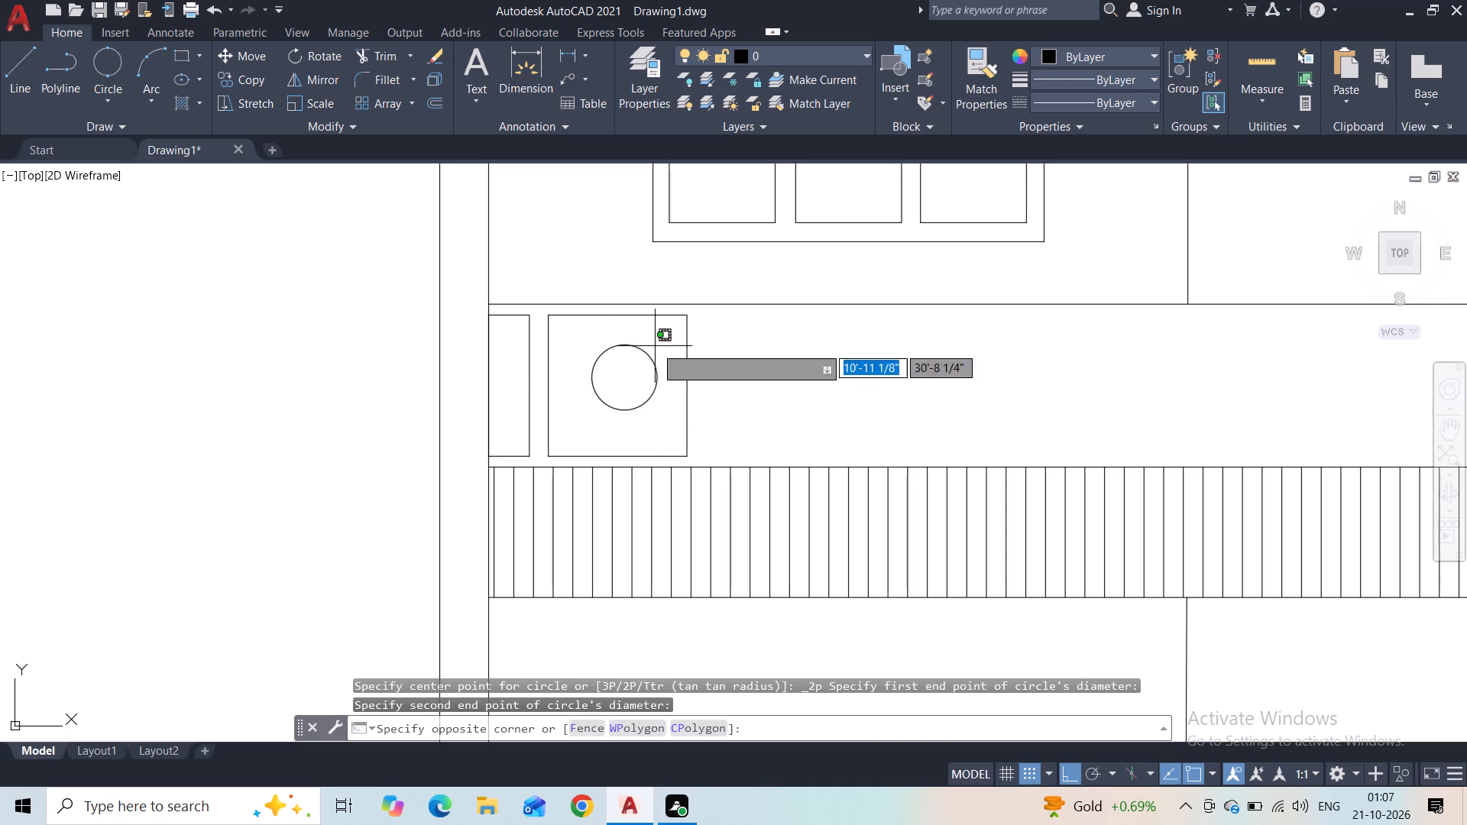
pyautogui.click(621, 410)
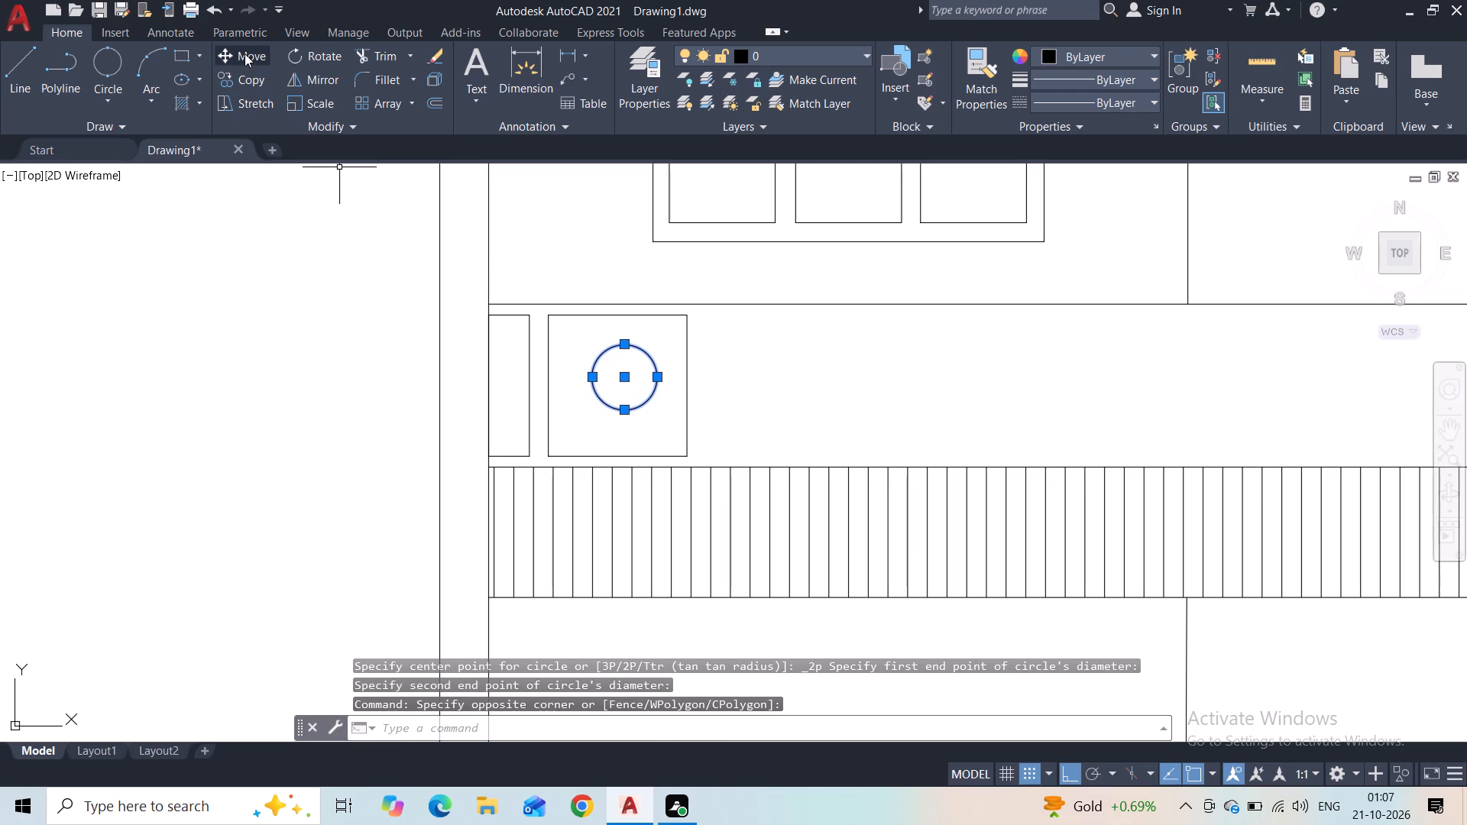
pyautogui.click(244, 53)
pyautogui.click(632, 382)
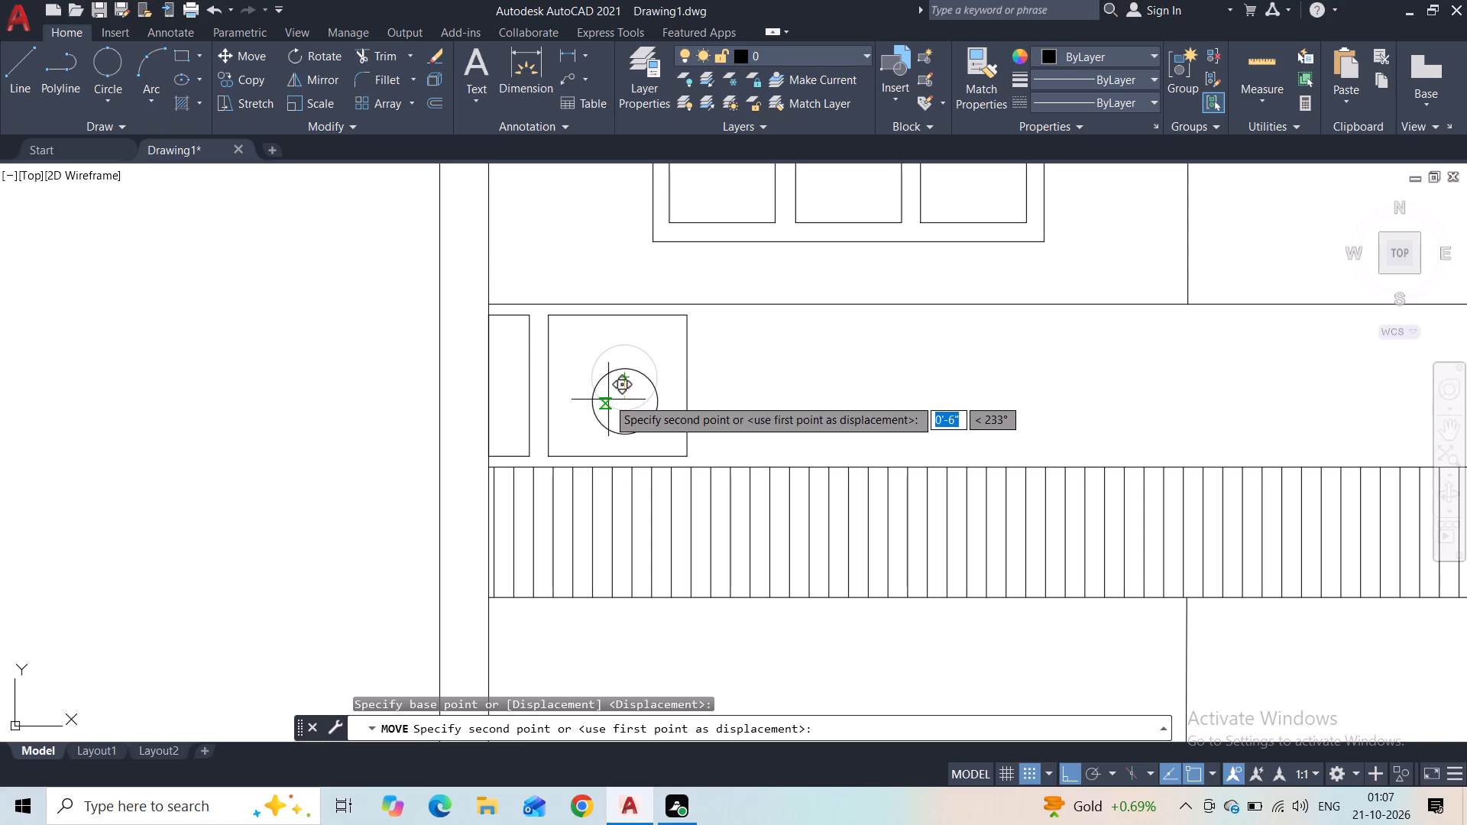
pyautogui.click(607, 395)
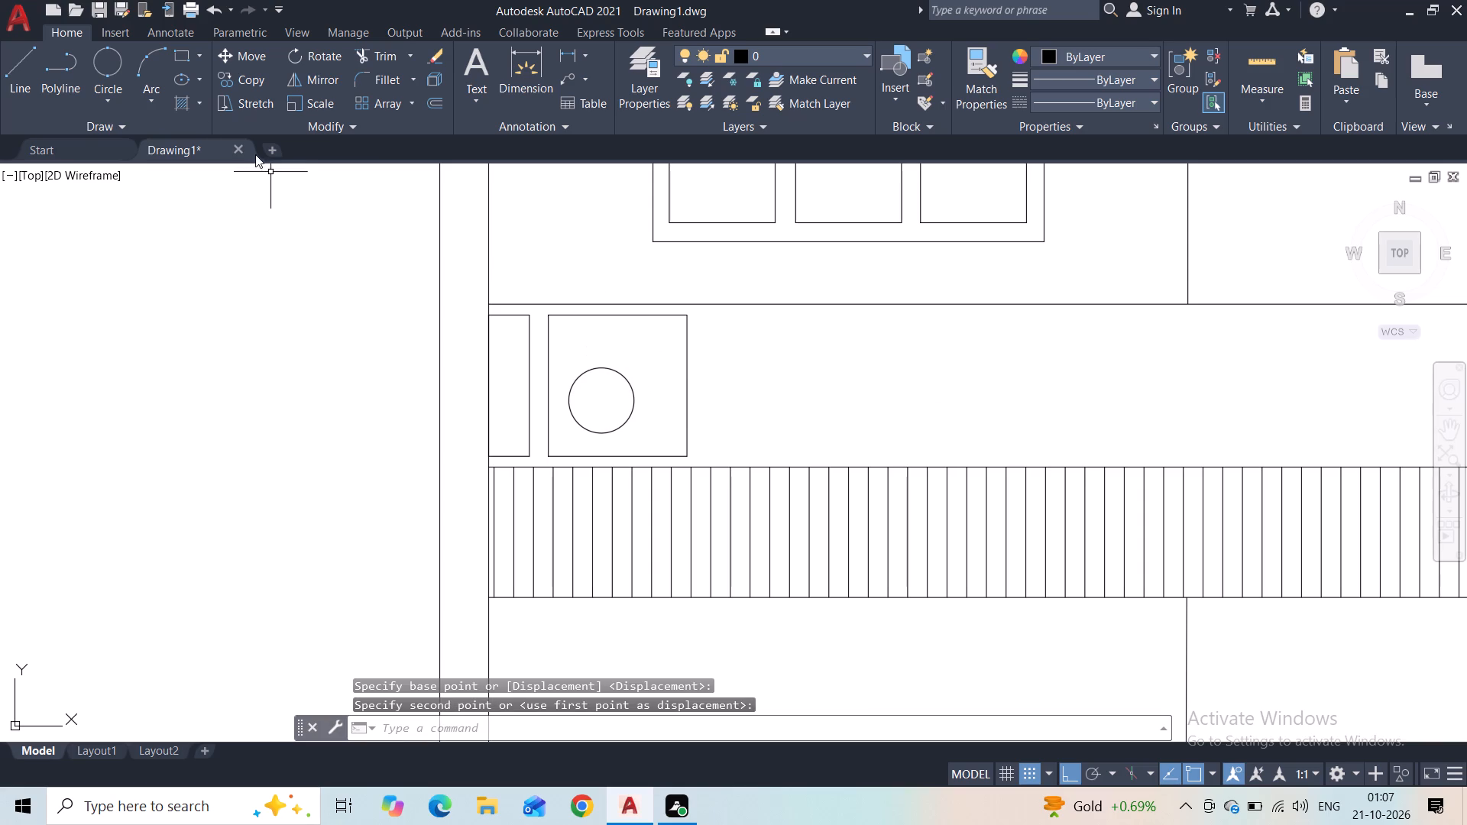
# Draw a vertical centre line through the square from its upper edge midpoint to its lower edge.
pyautogui.click(28, 76)
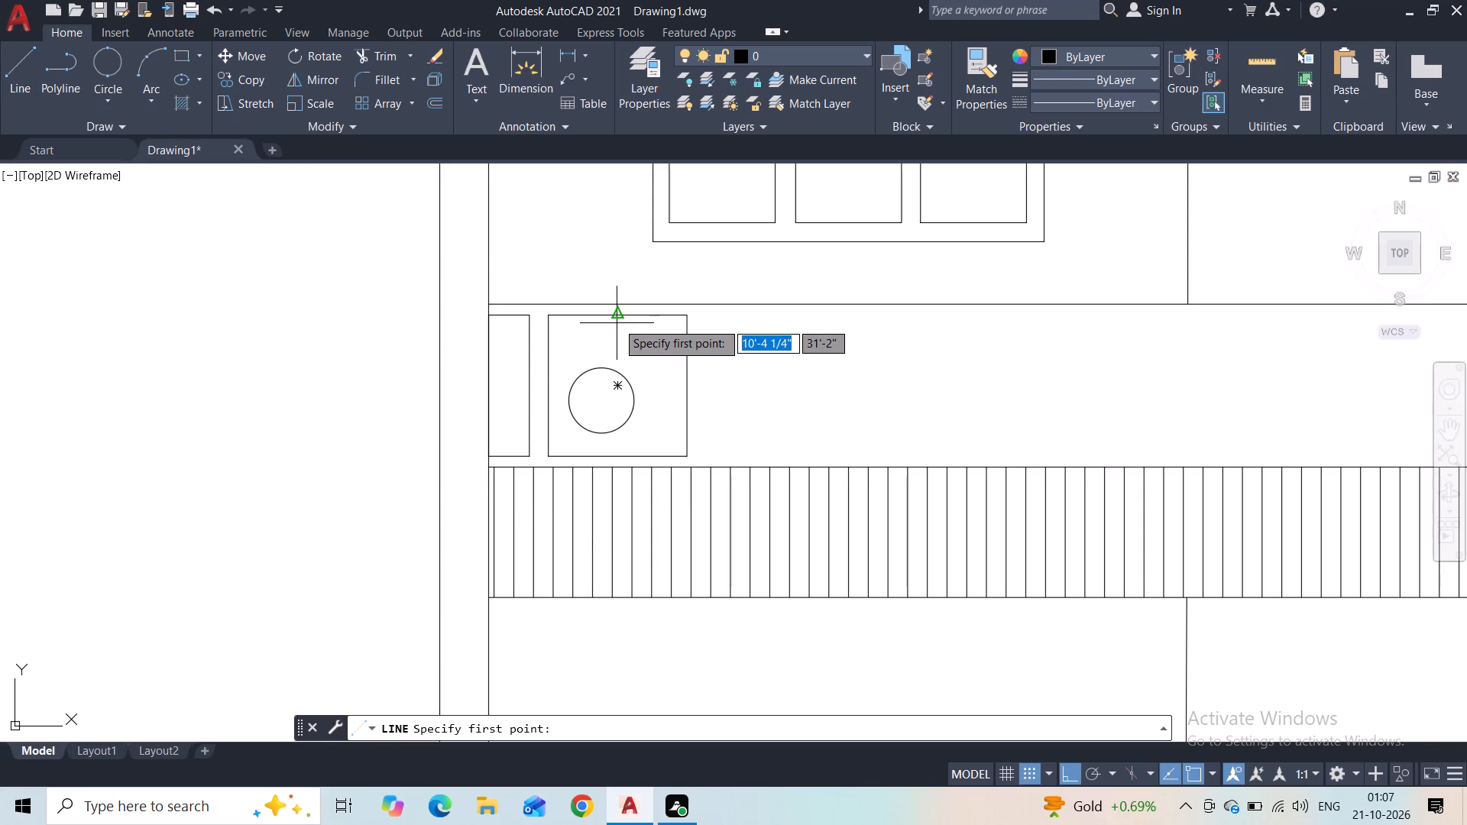
pyautogui.click(620, 316)
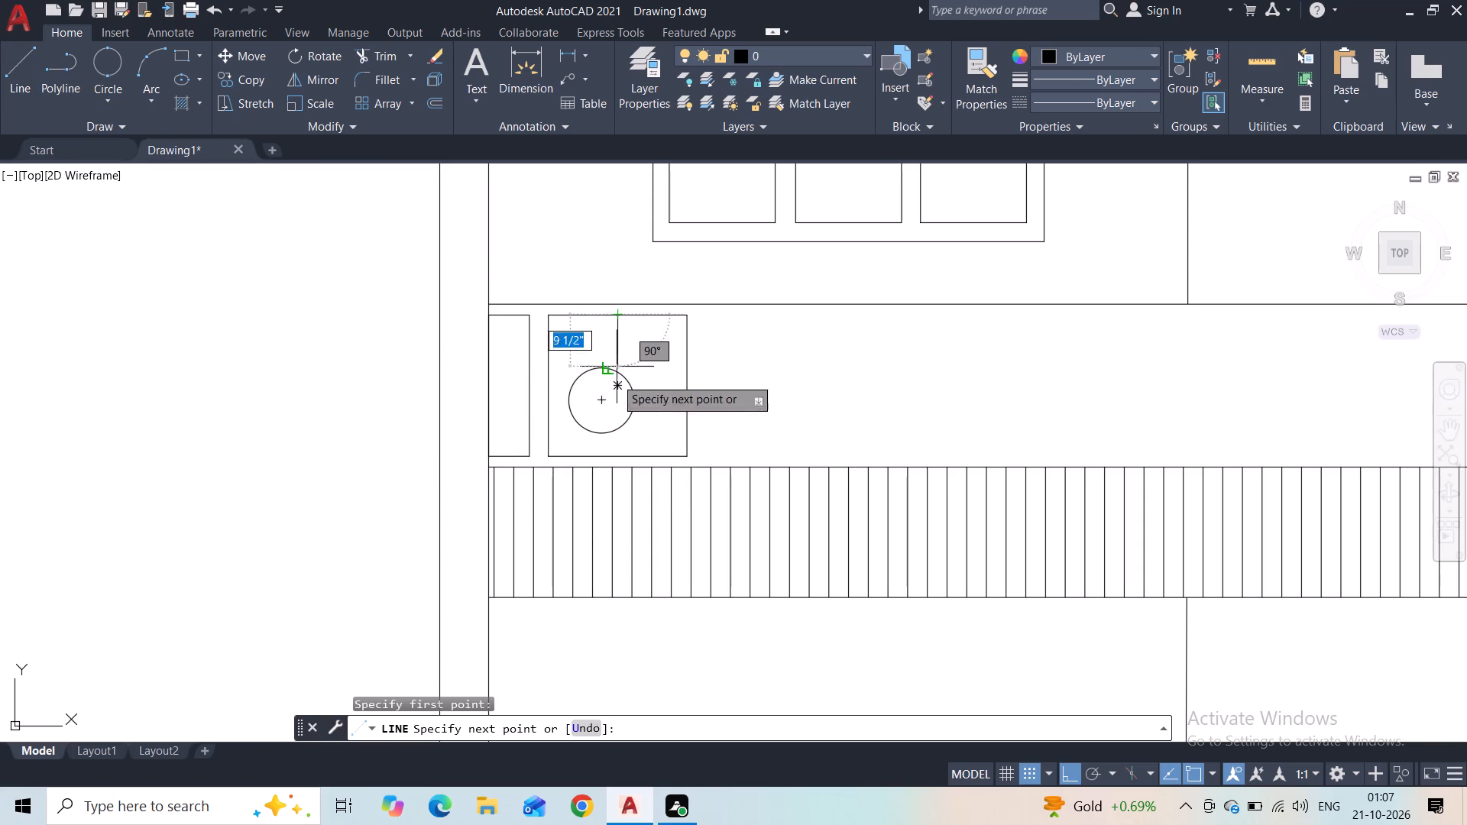
pyautogui.click(618, 451)
pyautogui.press('Escape')
# Move the circle by its centre to the midpoint of the square's vertical centre line.
pyautogui.click(572, 349)
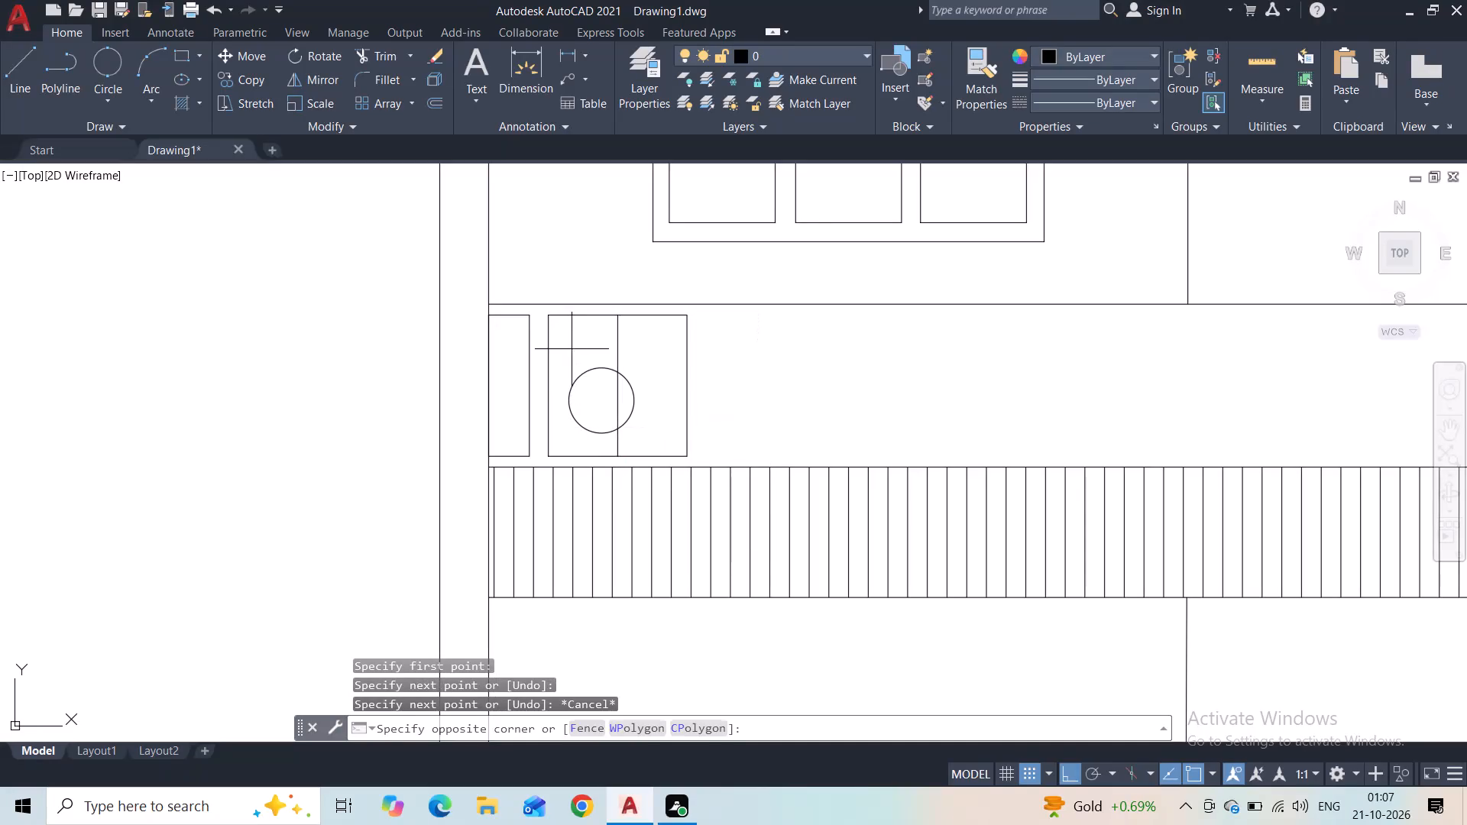
pyautogui.click(583, 414)
pyautogui.click(594, 361)
pyautogui.moveTo(587, 393); pyautogui.dragTo(582, 409)
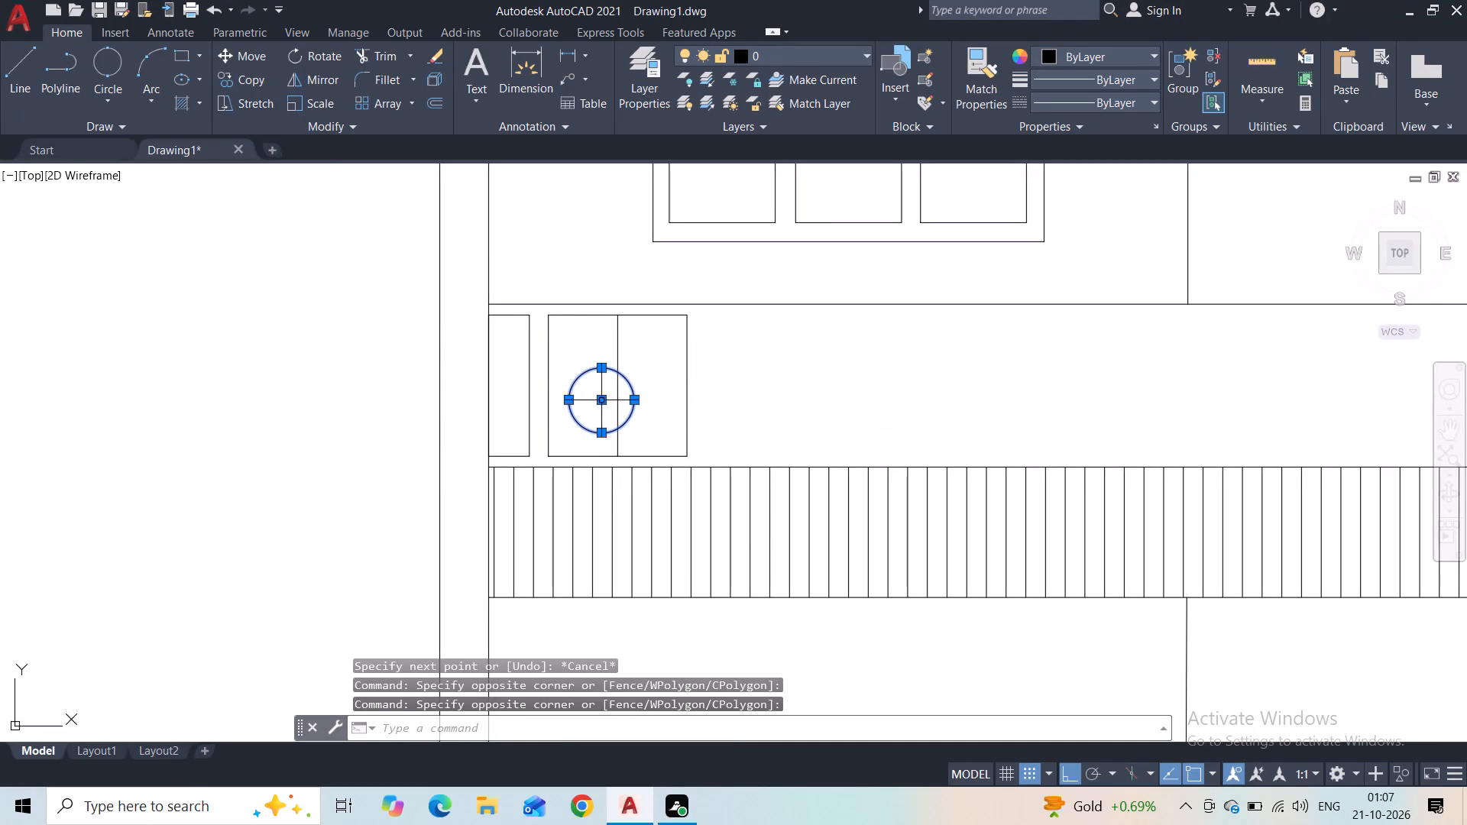
pyautogui.click(248, 62)
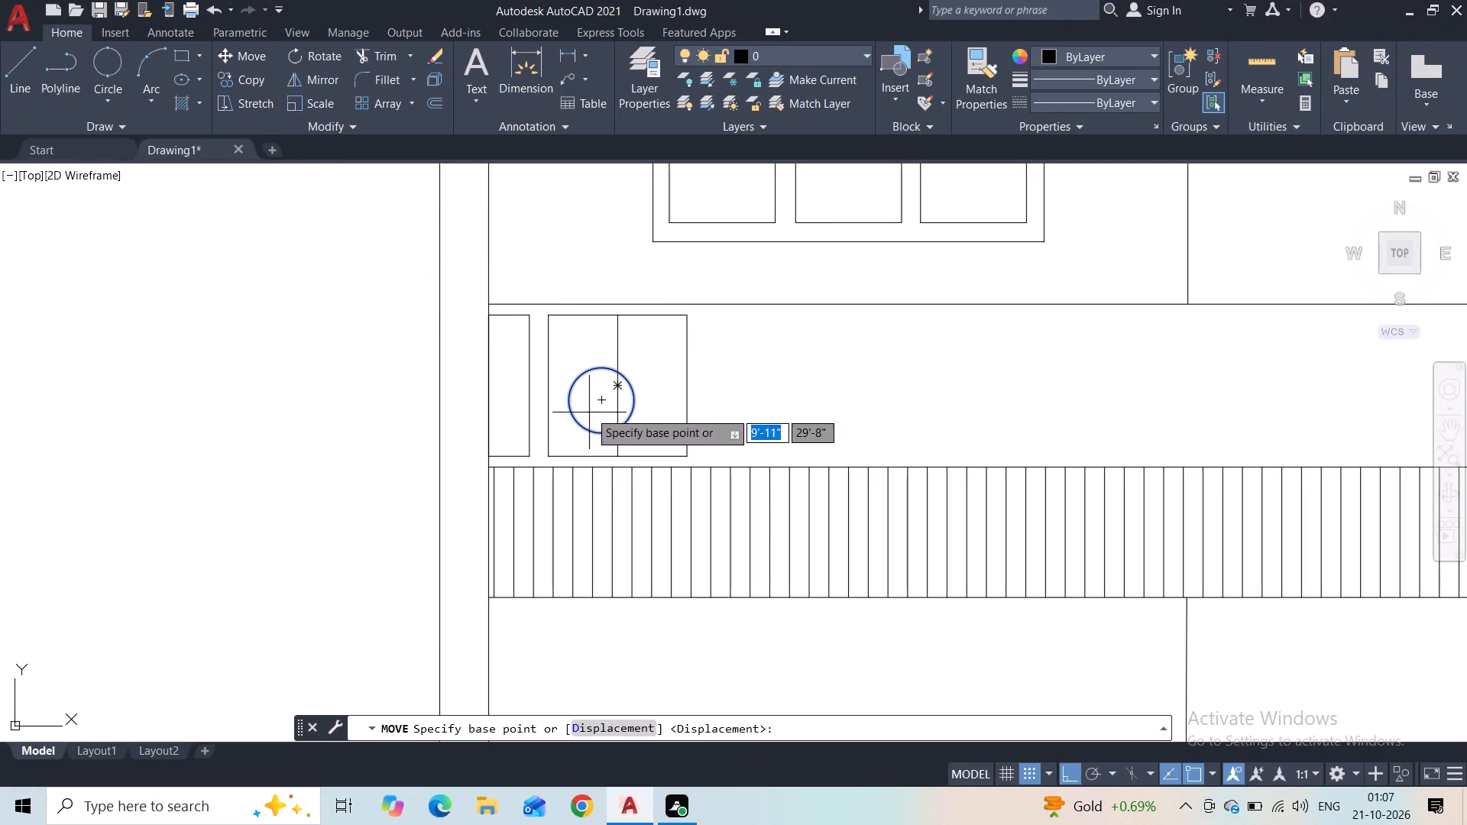
pyautogui.click(595, 396)
pyautogui.click(620, 385)
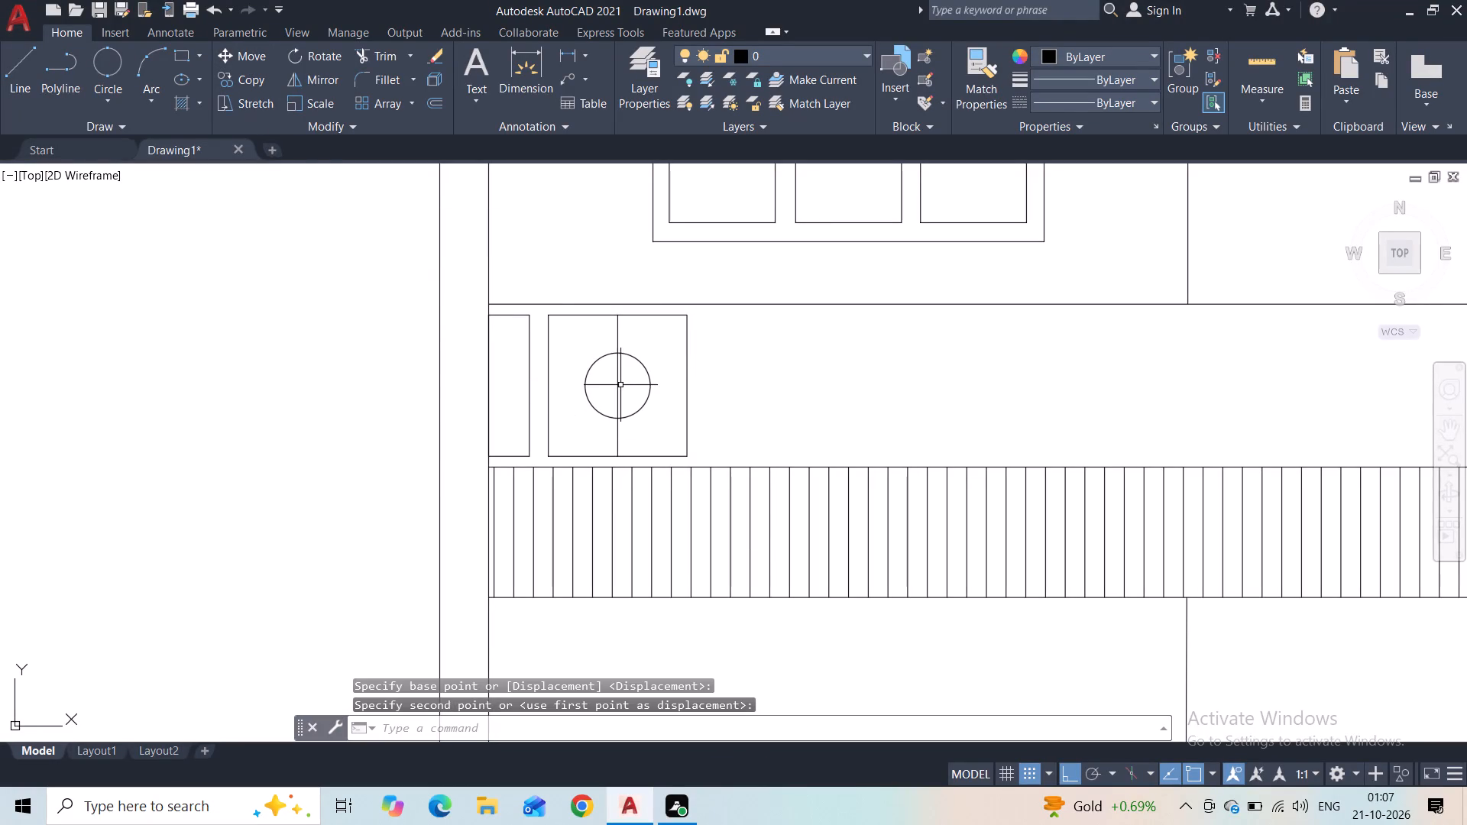
pyautogui.press('Escape')
# Delete the vertical centre line running through the circle and square.
pyautogui.click(649, 344)
pyautogui.click(572, 332)
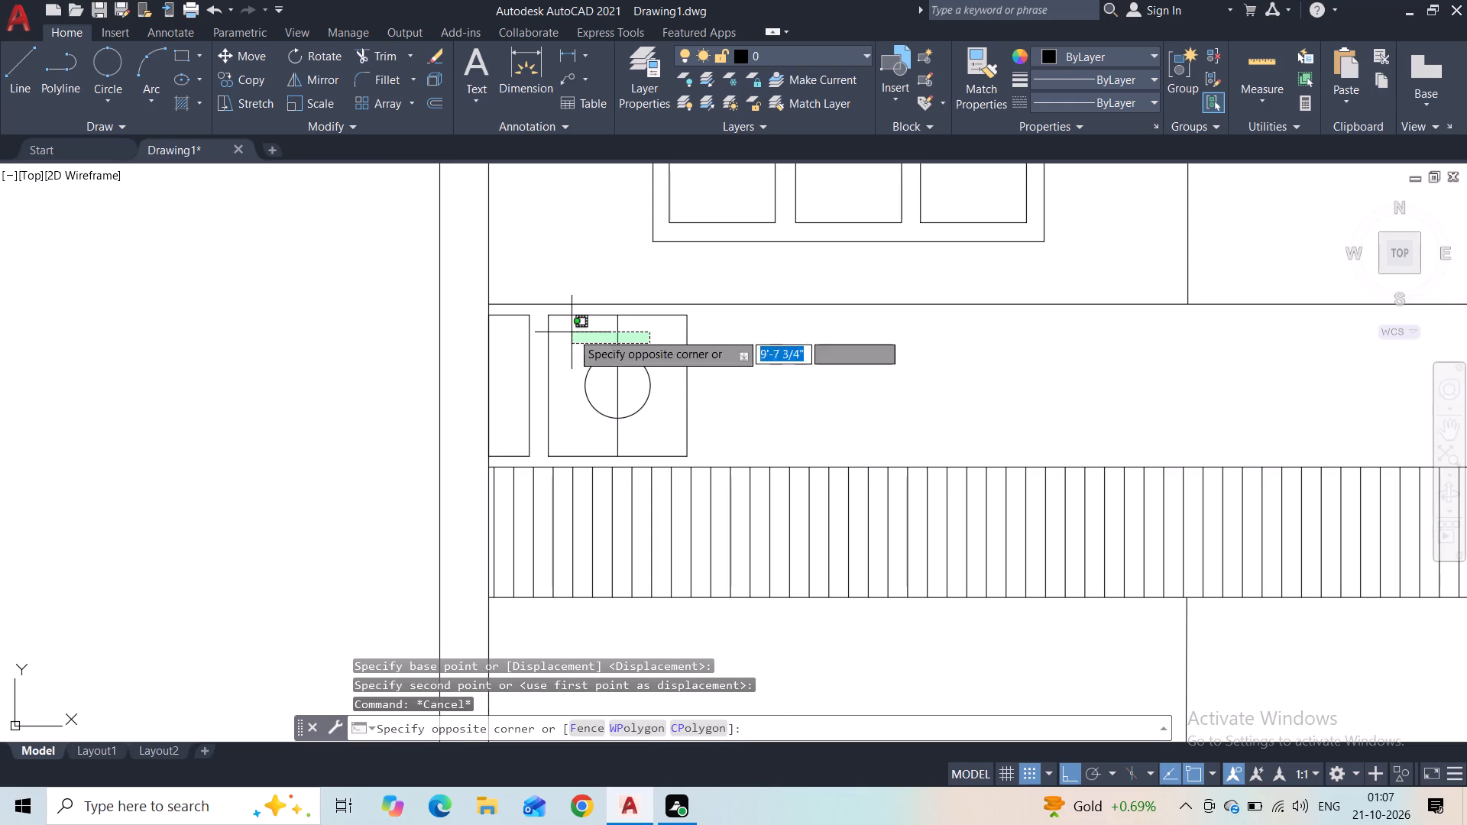
pyautogui.press('Delete')
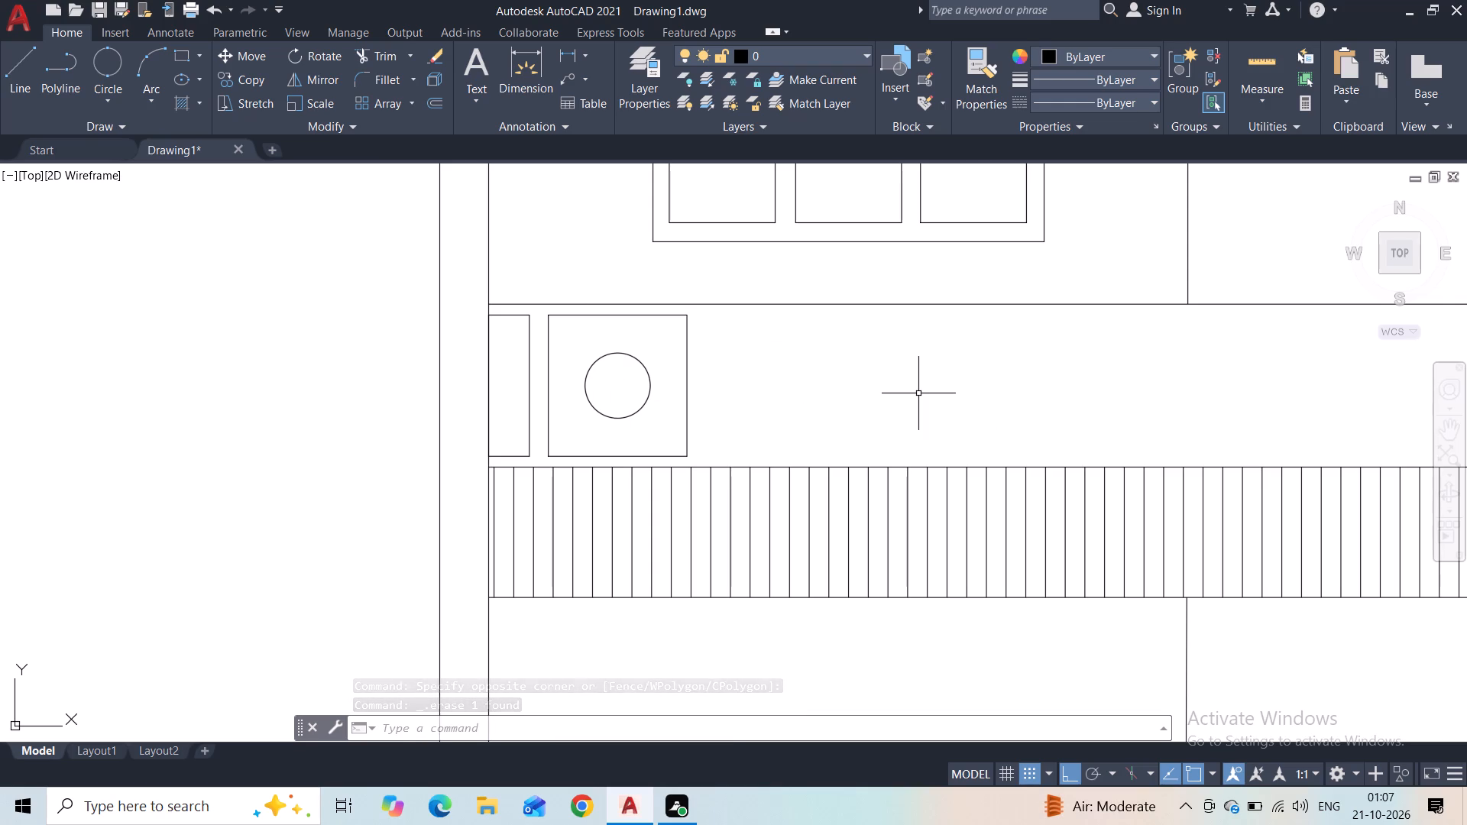
# Draw two horizontal lines from the circle's centre, one to each vertical side of the square.
pyautogui.click(27, 75)
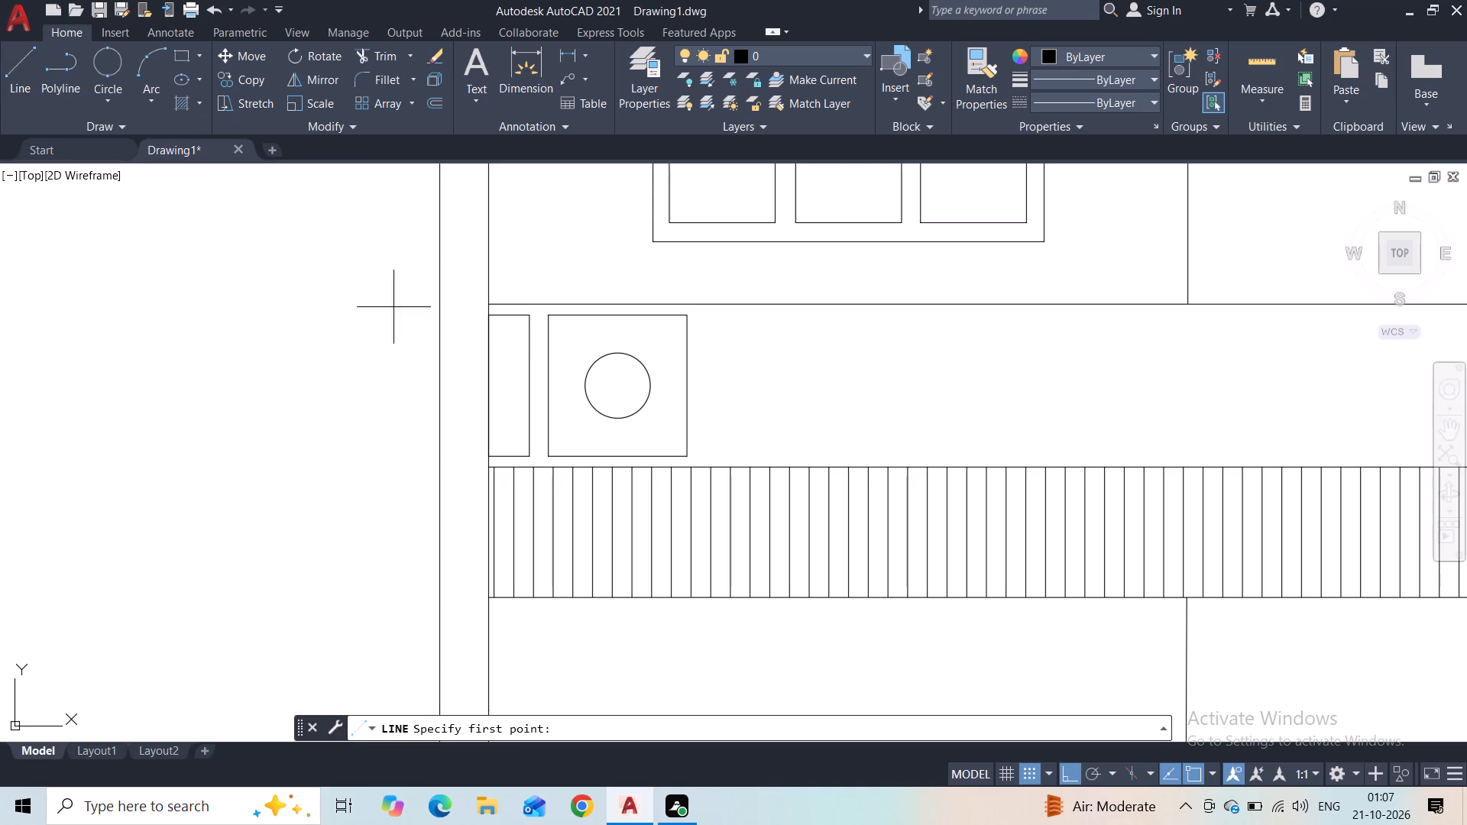
pyautogui.click(620, 388)
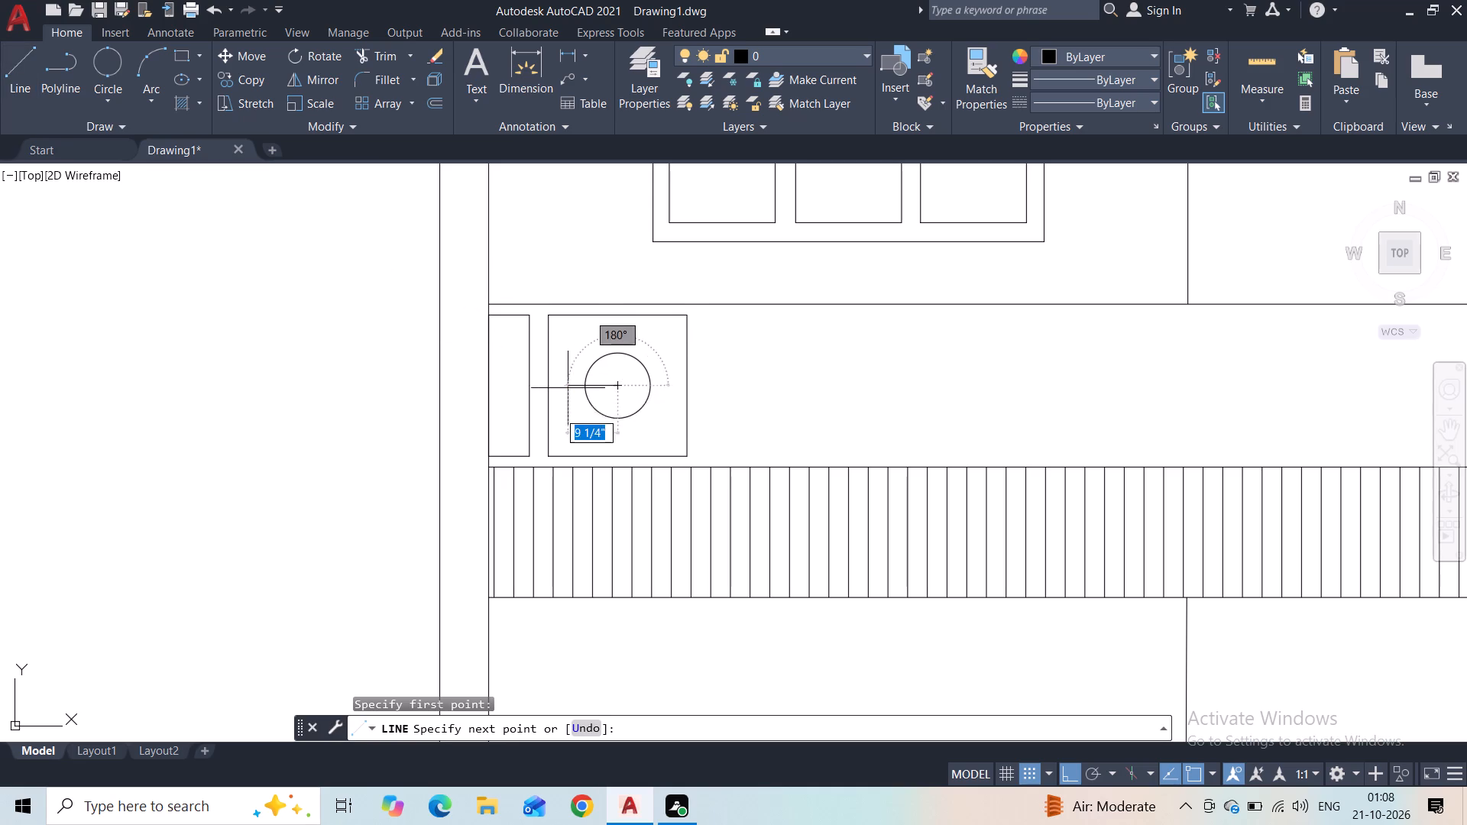
pyautogui.click(550, 388)
pyautogui.press('Escape')
pyautogui.press('space')
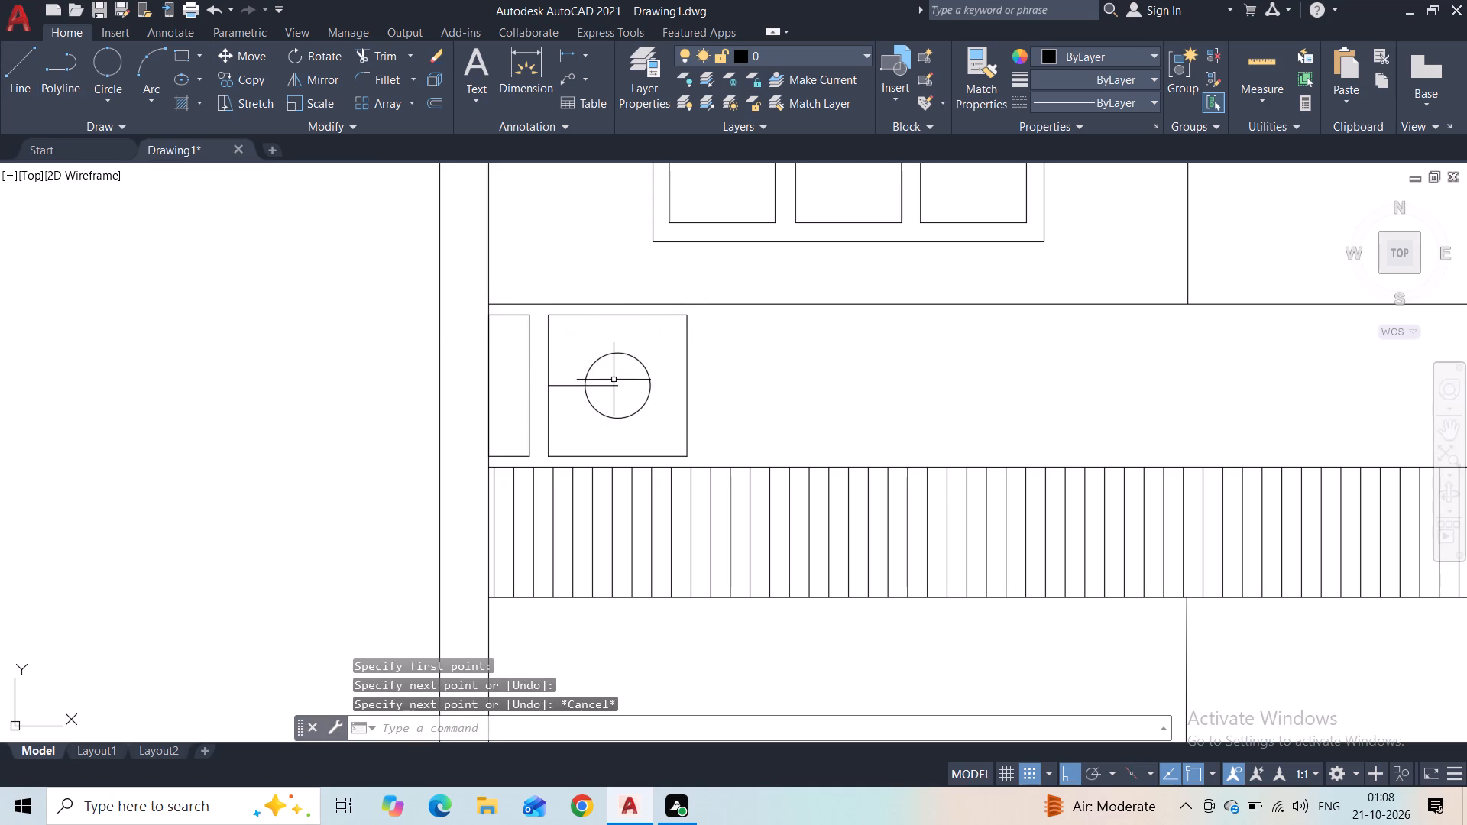
pyautogui.click(619, 385)
pyautogui.click(686, 392)
pyautogui.press('space')
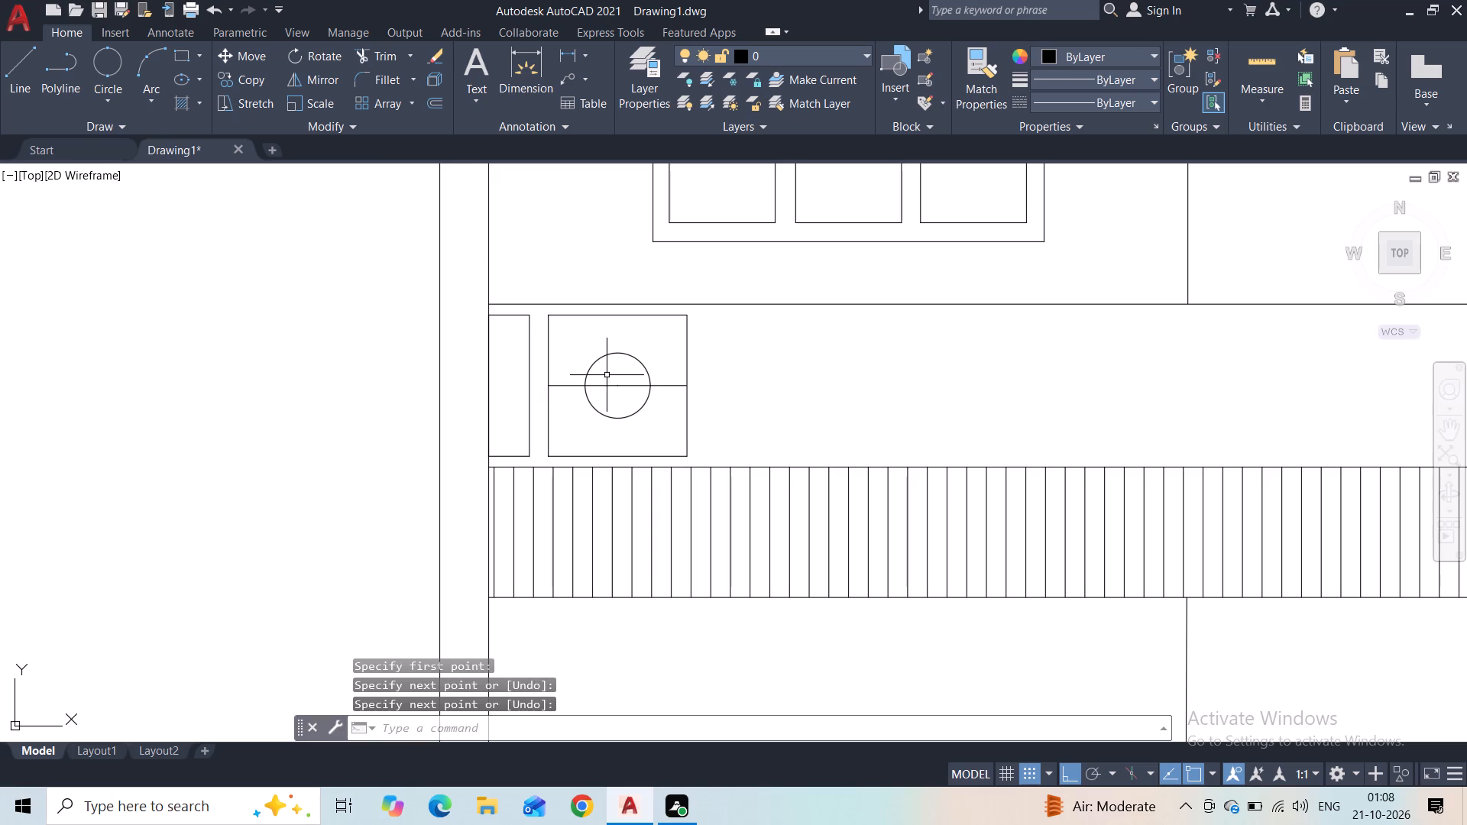
# Draw two vertical lines from the circle's centre to the midpoints of the square's upper and lower edges.
pyautogui.press('space')
pyautogui.click(617, 386)
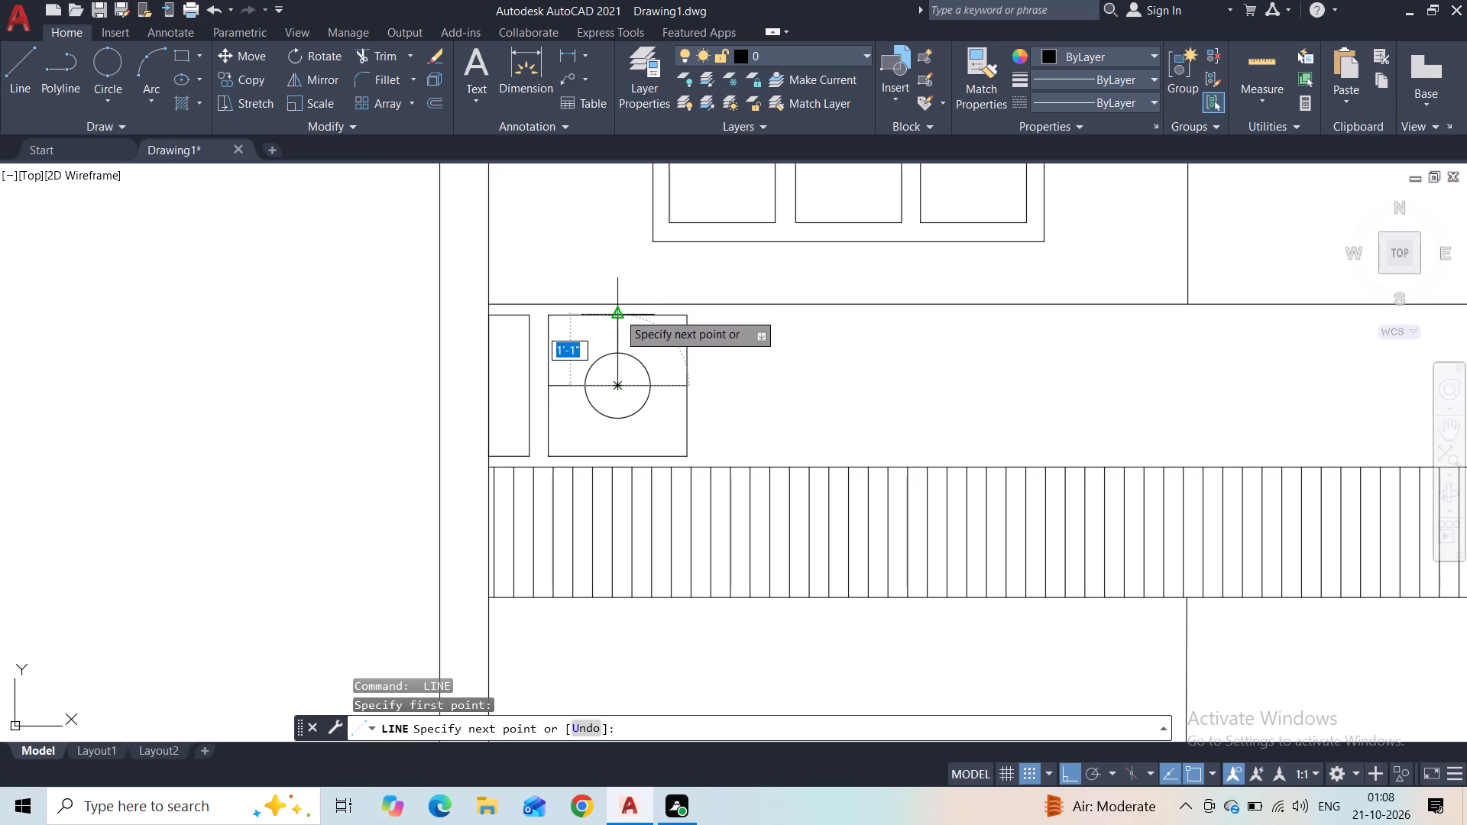
pyautogui.click(618, 312)
pyautogui.press('space')
pyautogui.press('space')
pyautogui.click(622, 388)
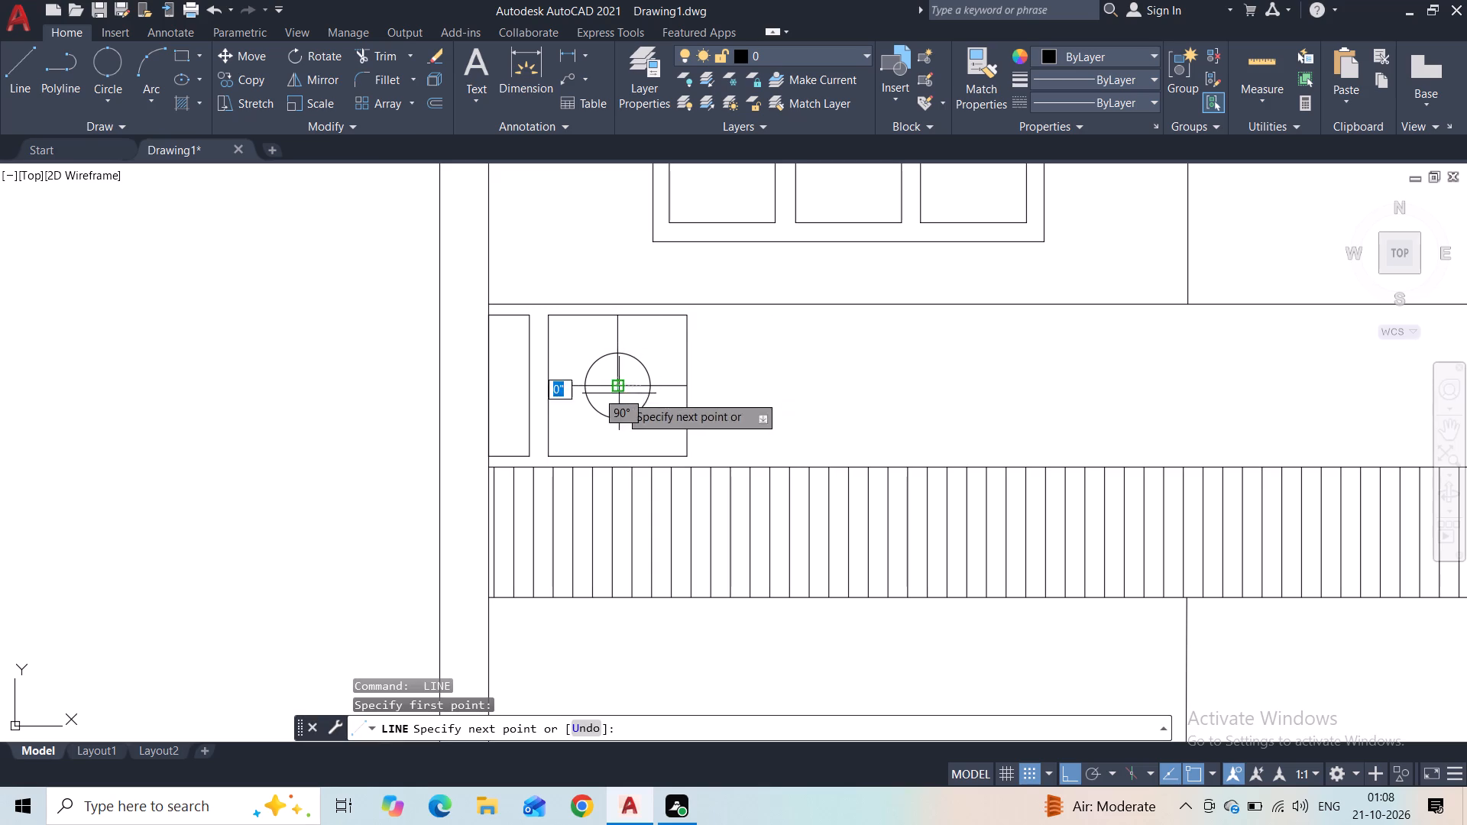
pyautogui.click(618, 454)
pyautogui.press('Escape')
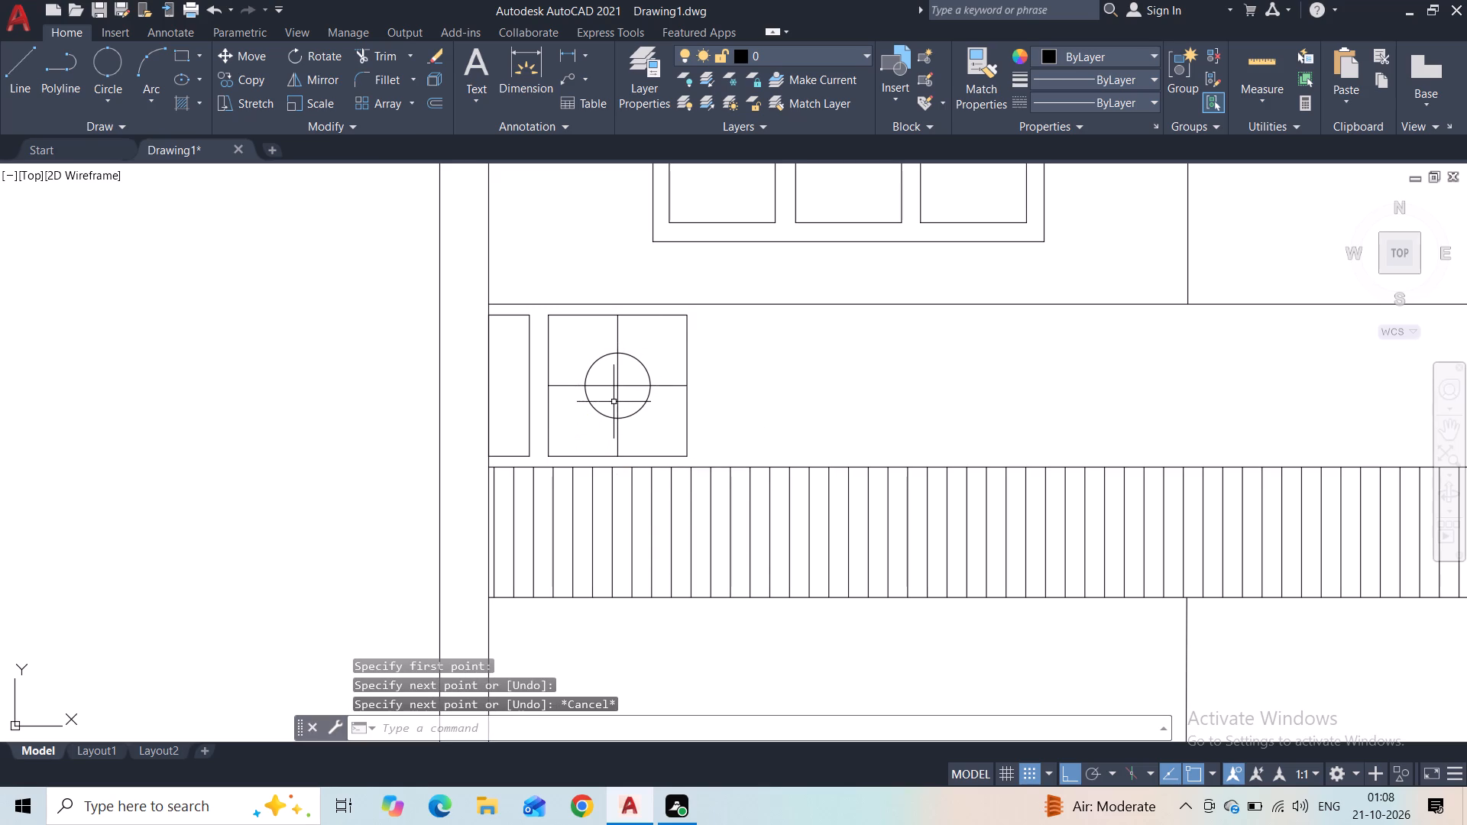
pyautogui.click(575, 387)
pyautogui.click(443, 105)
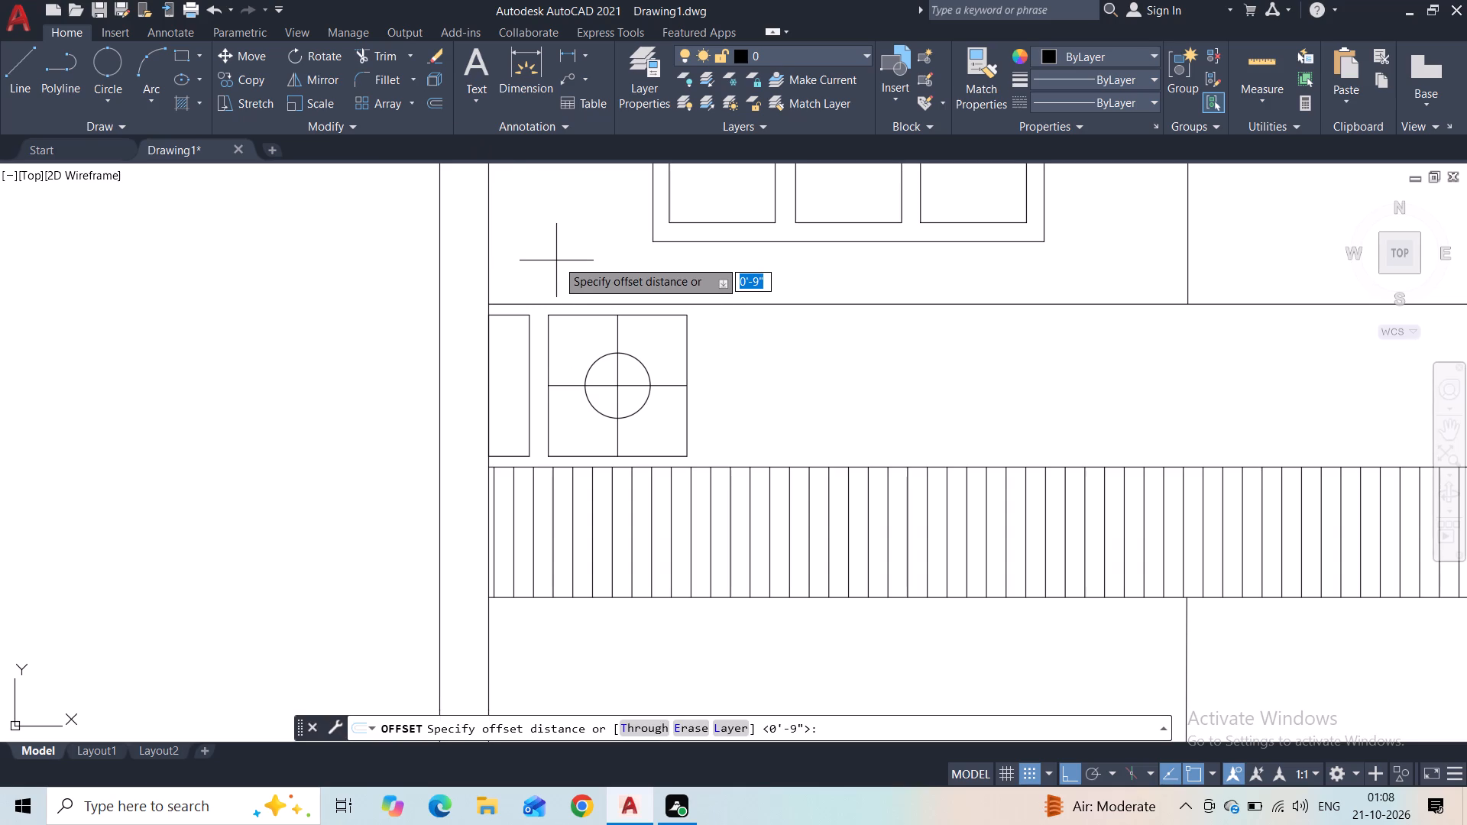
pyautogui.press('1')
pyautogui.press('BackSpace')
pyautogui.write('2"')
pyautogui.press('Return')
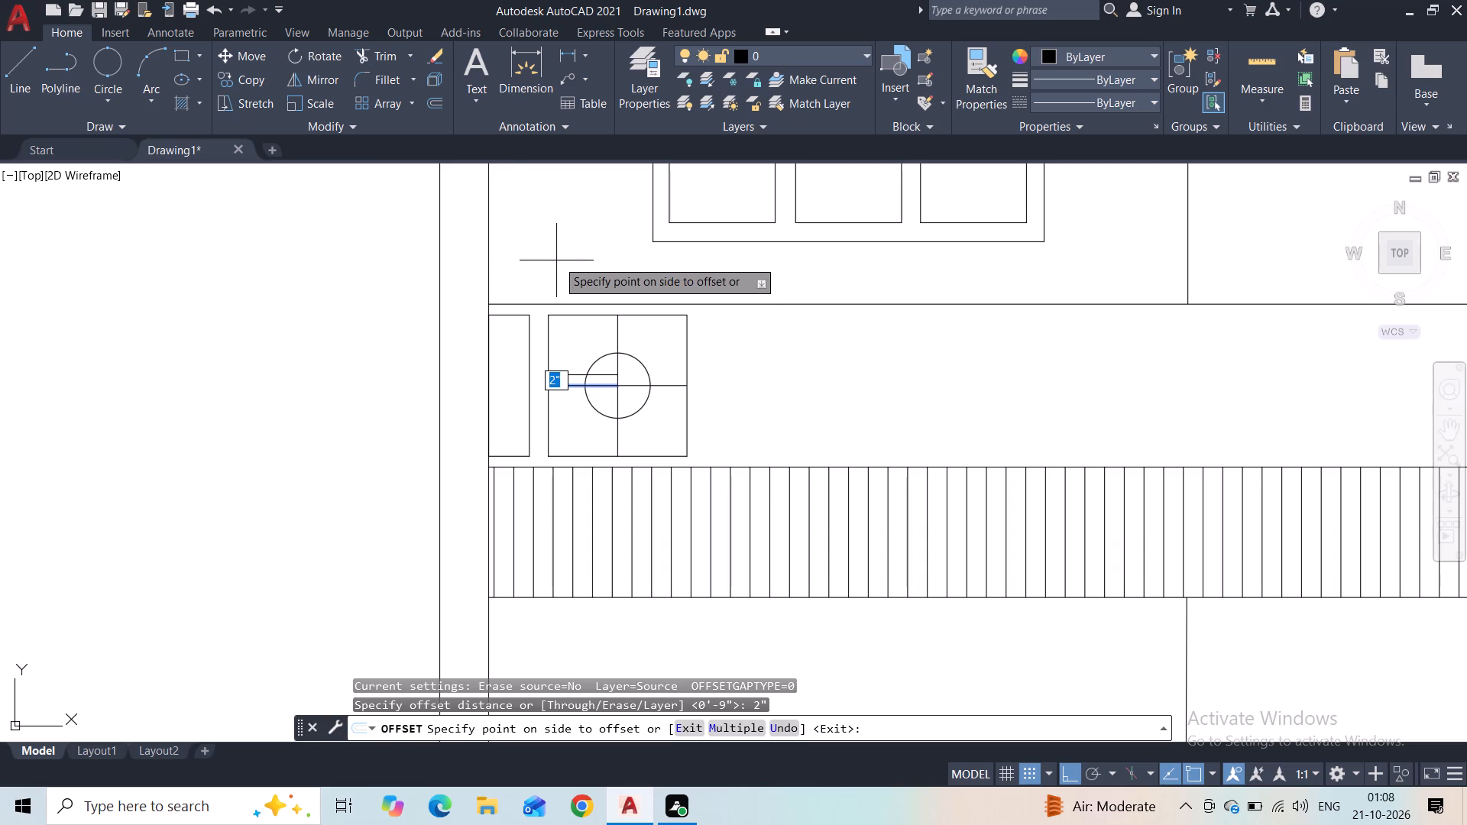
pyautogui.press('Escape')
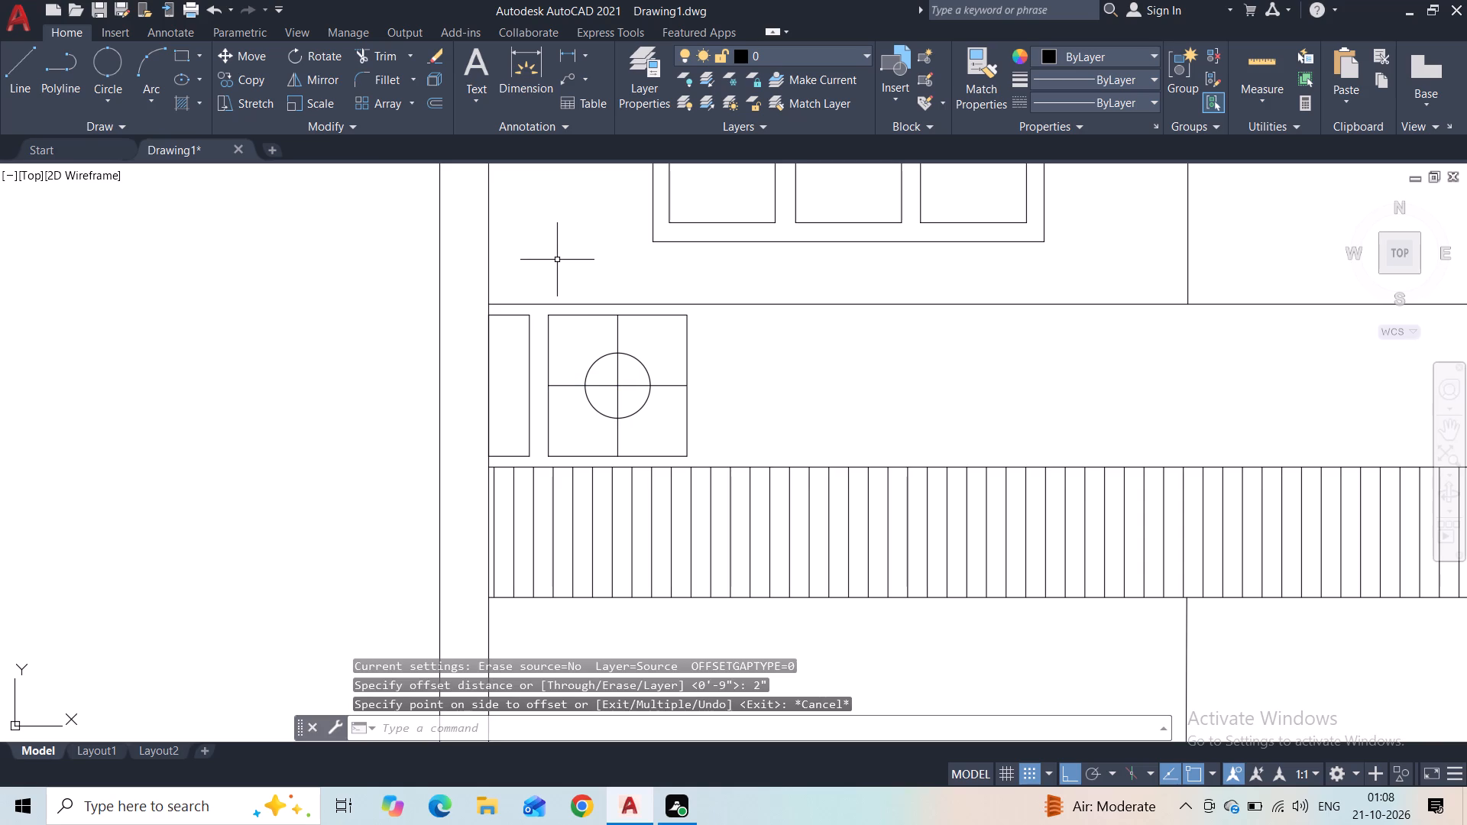
# Offset both horizontal centre lines in the square 1" above and 1" below.
pyautogui.click(574, 387)
pyautogui.click(432, 105)
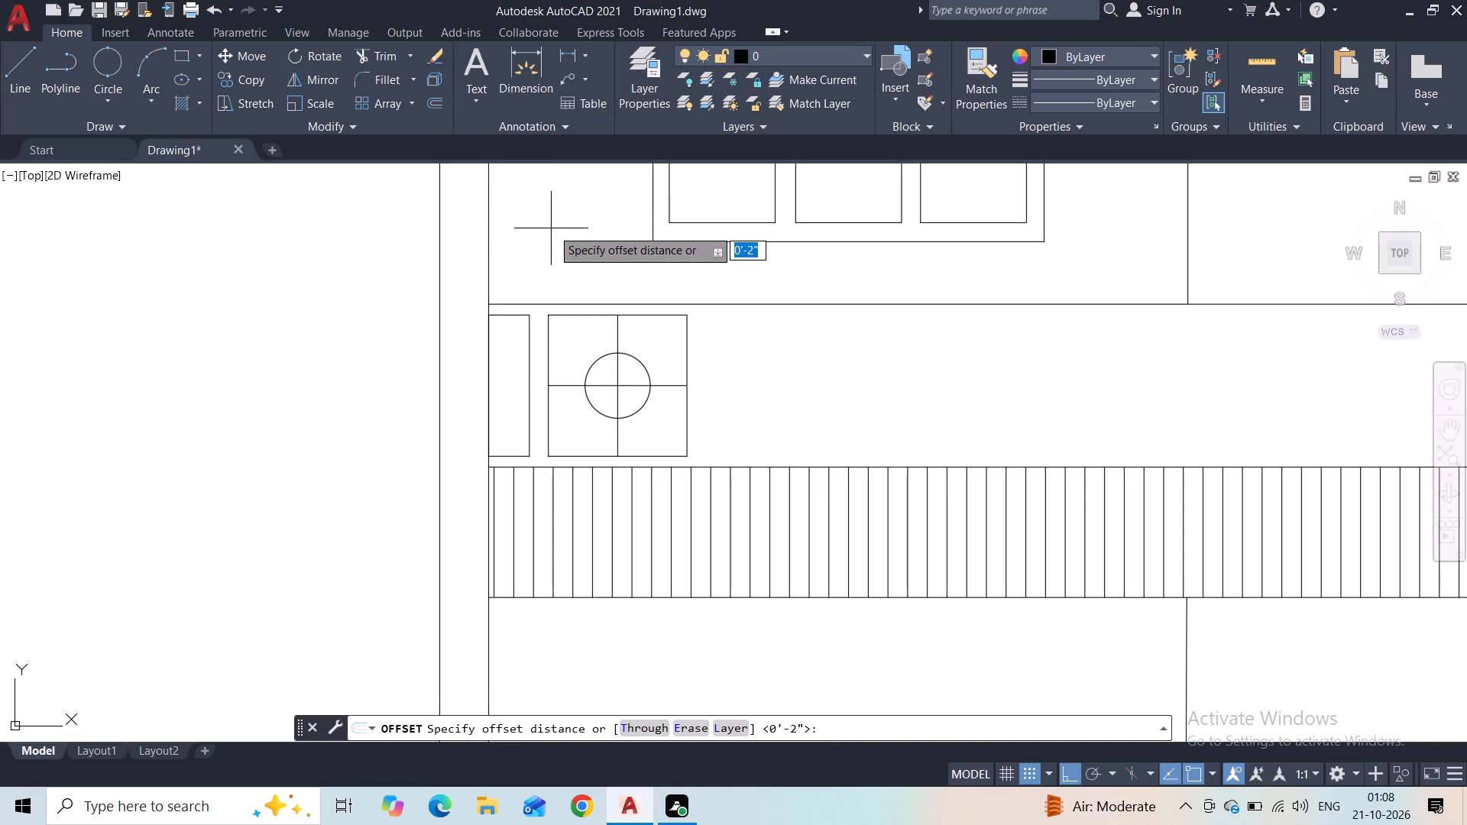
pyautogui.press('1')
pyautogui.hotkey('shift', '"')
pyautogui.press('Return')
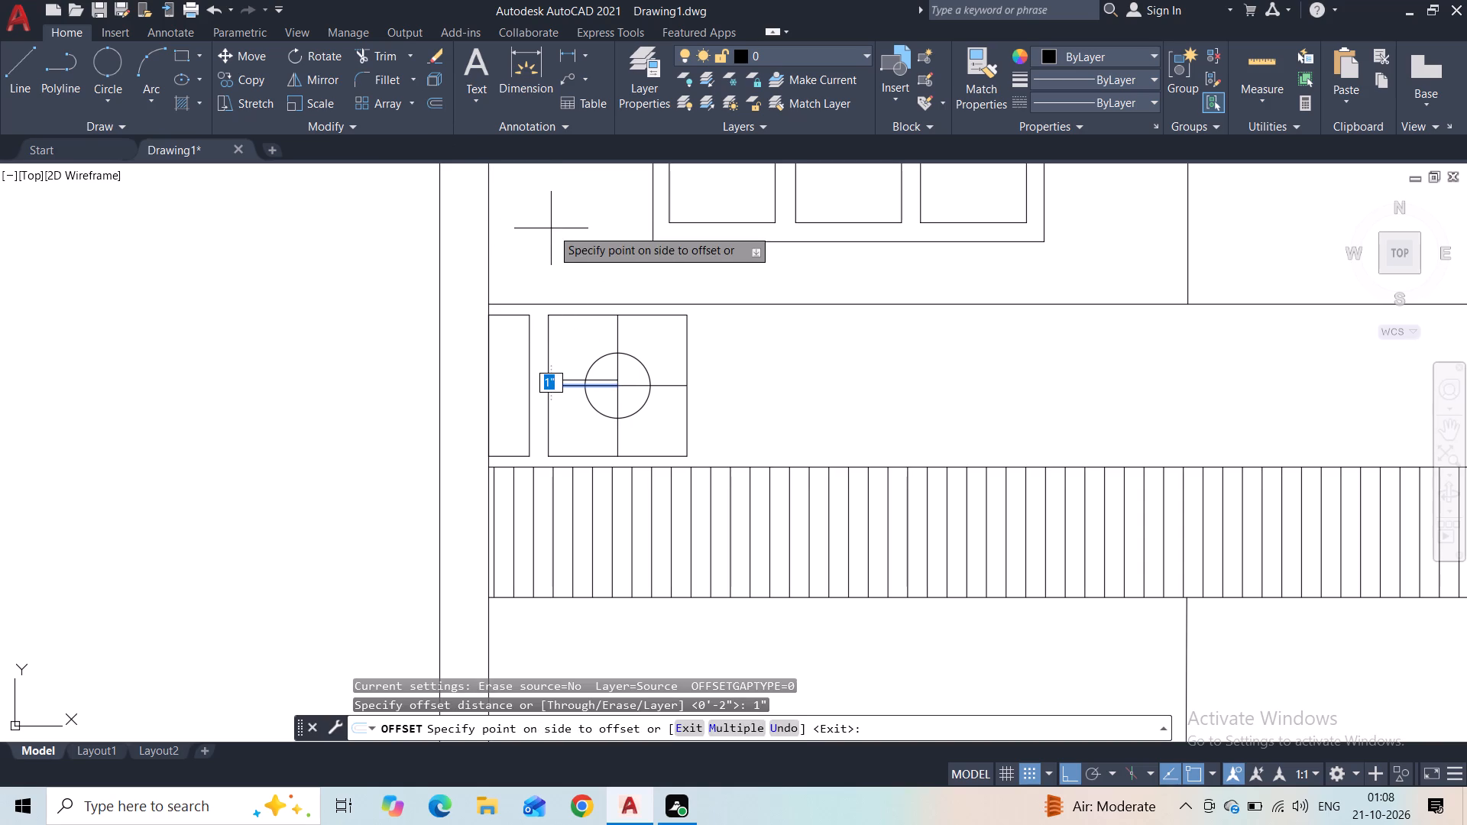
pyautogui.click(552, 221)
pyautogui.click(566, 385)
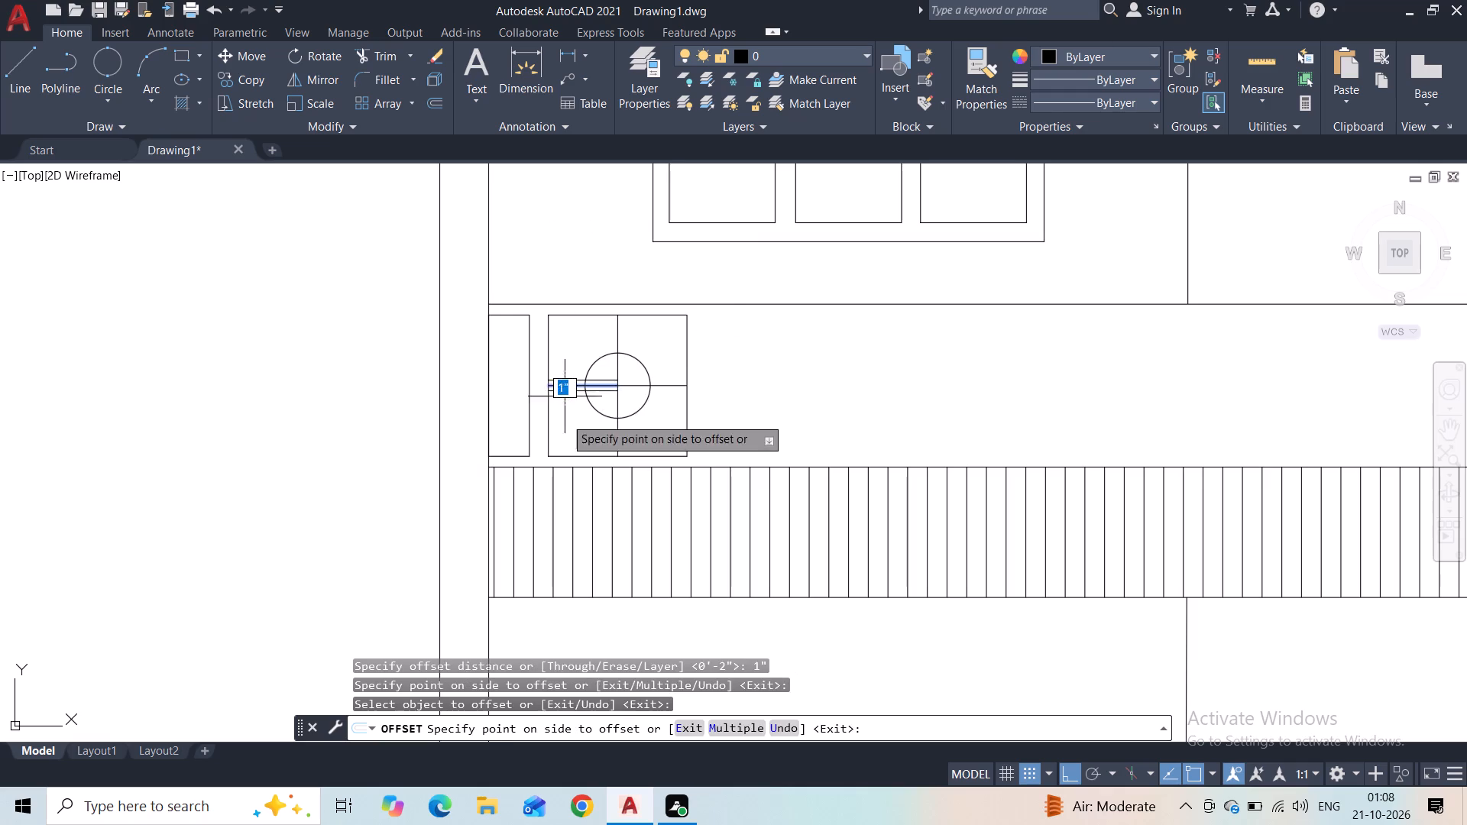
pyautogui.click(565, 424)
pyautogui.click(666, 385)
pyautogui.click(667, 369)
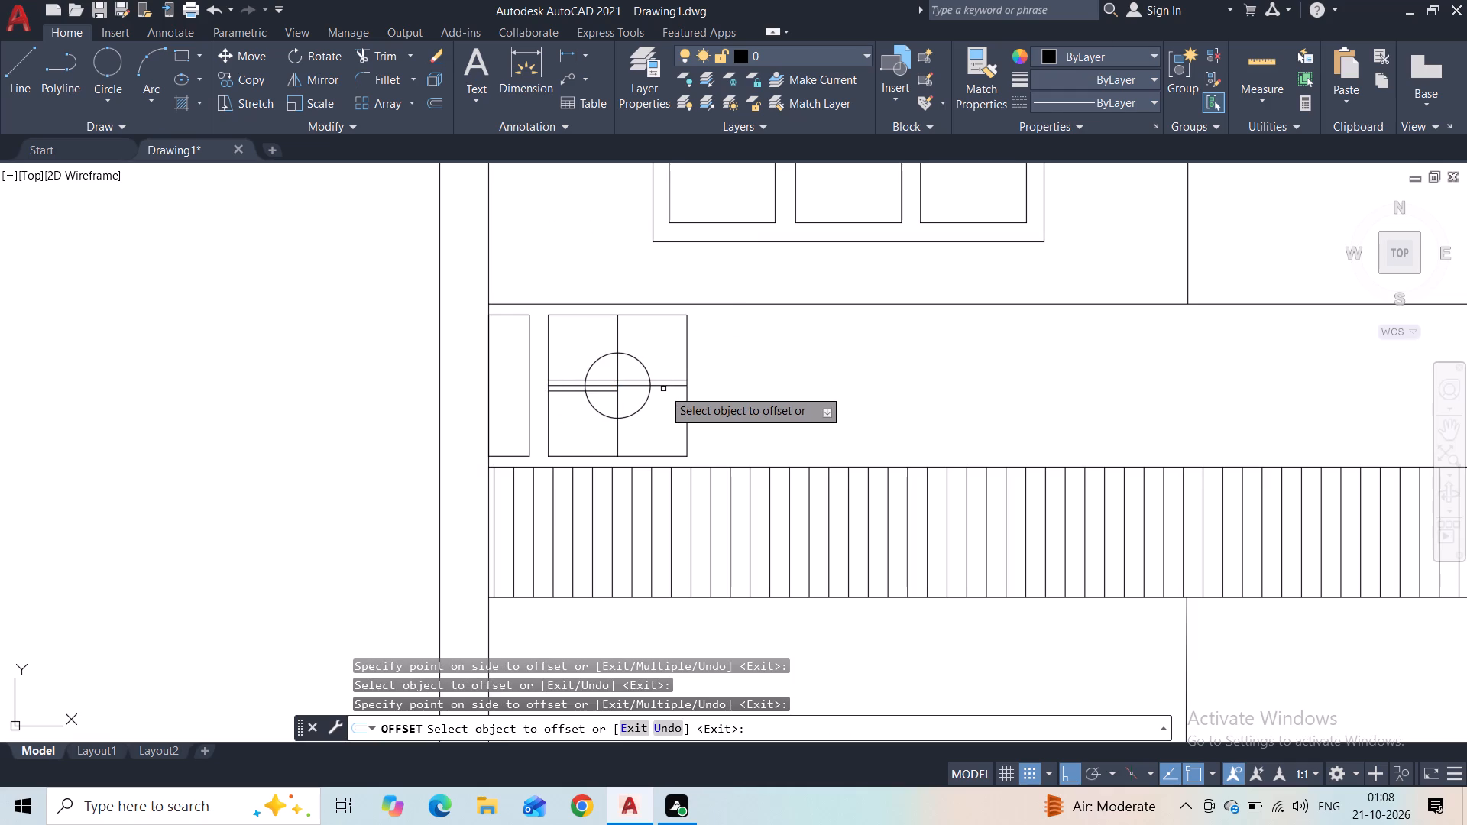
pyautogui.click(663, 385)
pyautogui.click(658, 403)
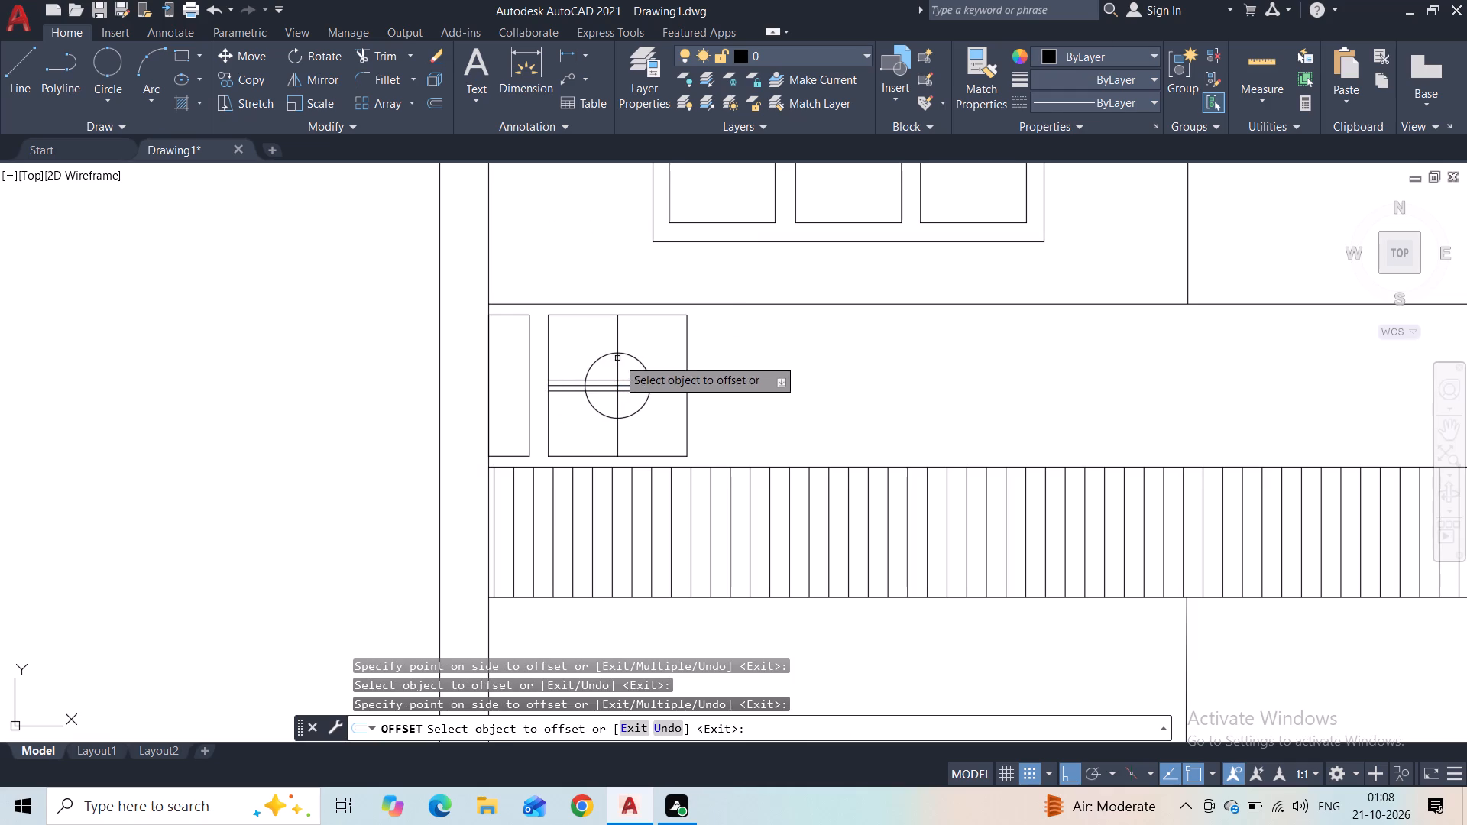
# Offset both vertical centre lines in the square 1" to each side.
pyautogui.click(617, 358)
pyautogui.click(644, 357)
pyautogui.click(617, 361)
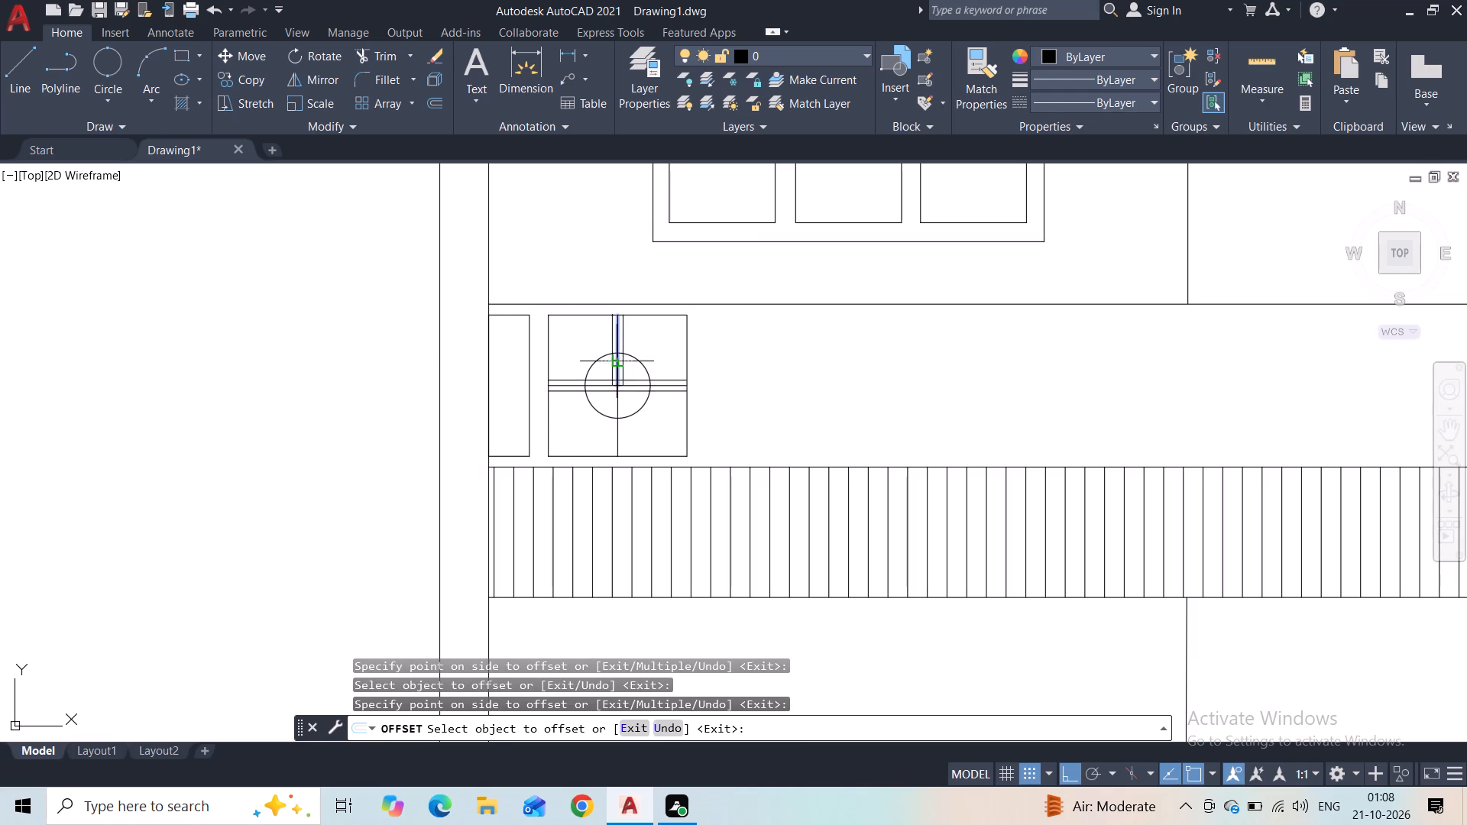
pyautogui.click(568, 361)
pyautogui.click(619, 425)
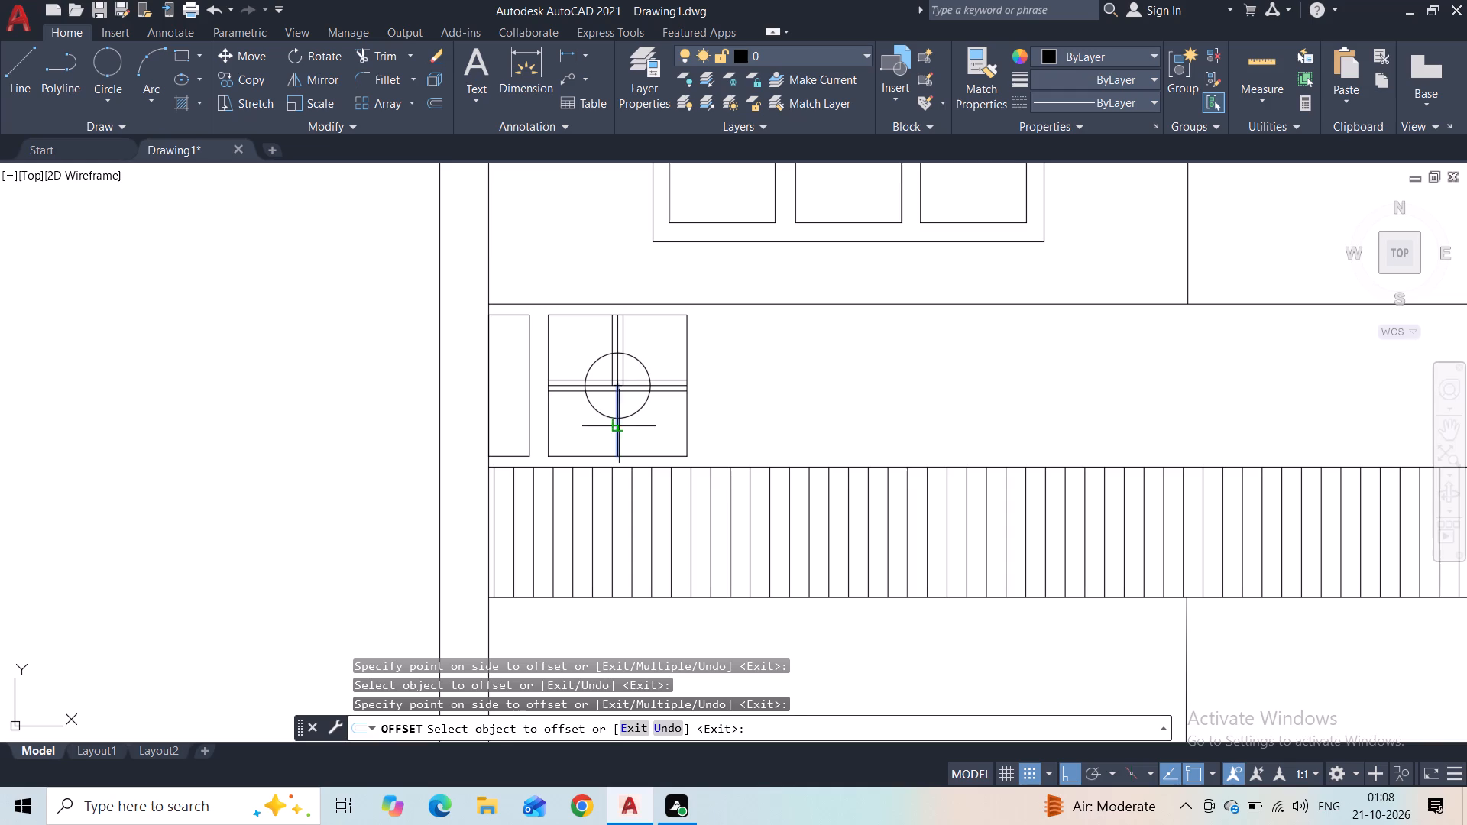
pyautogui.click(643, 430)
pyautogui.click(617, 434)
pyautogui.click(595, 435)
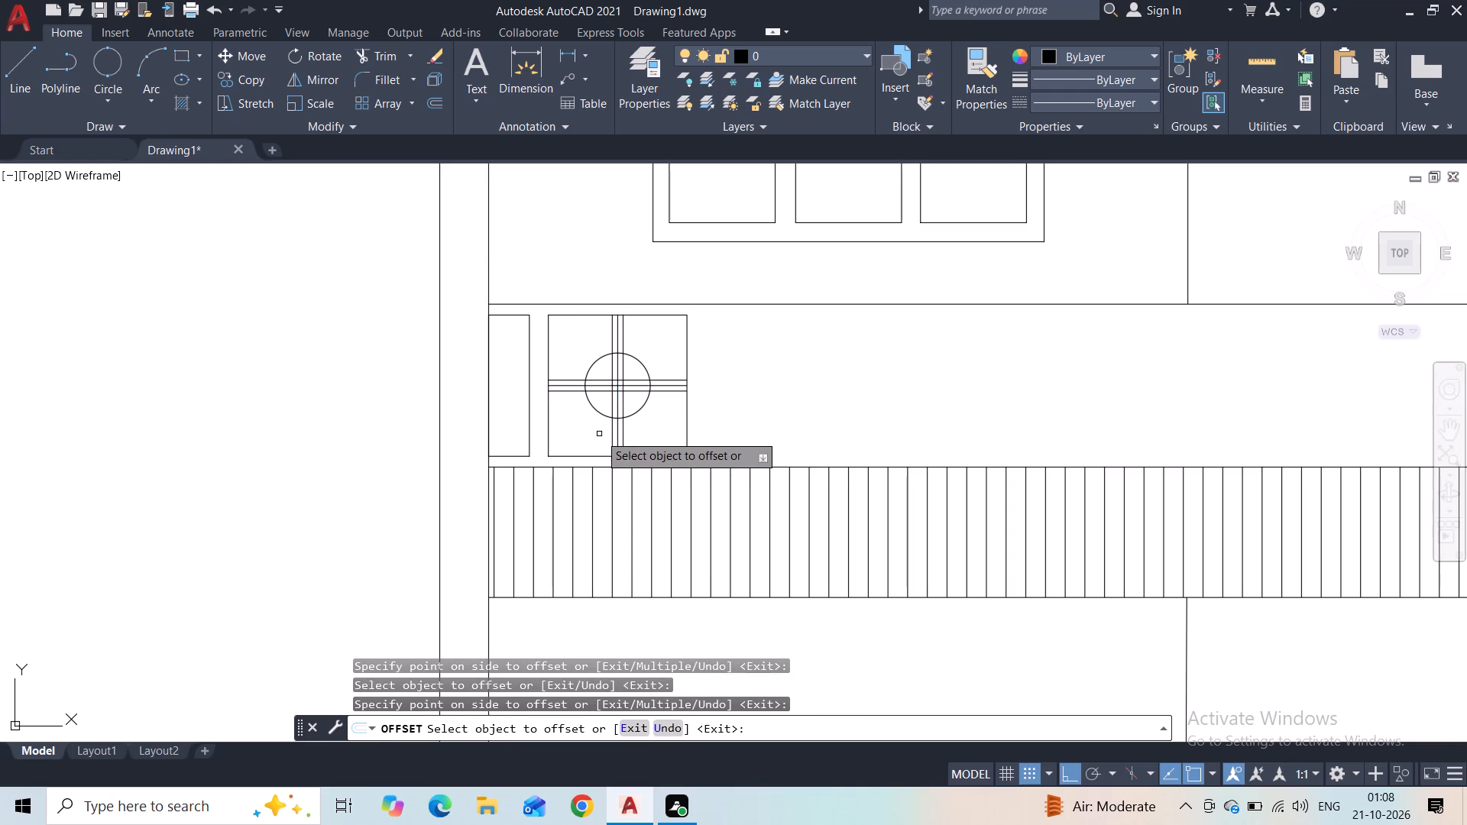
pyautogui.press('Escape')
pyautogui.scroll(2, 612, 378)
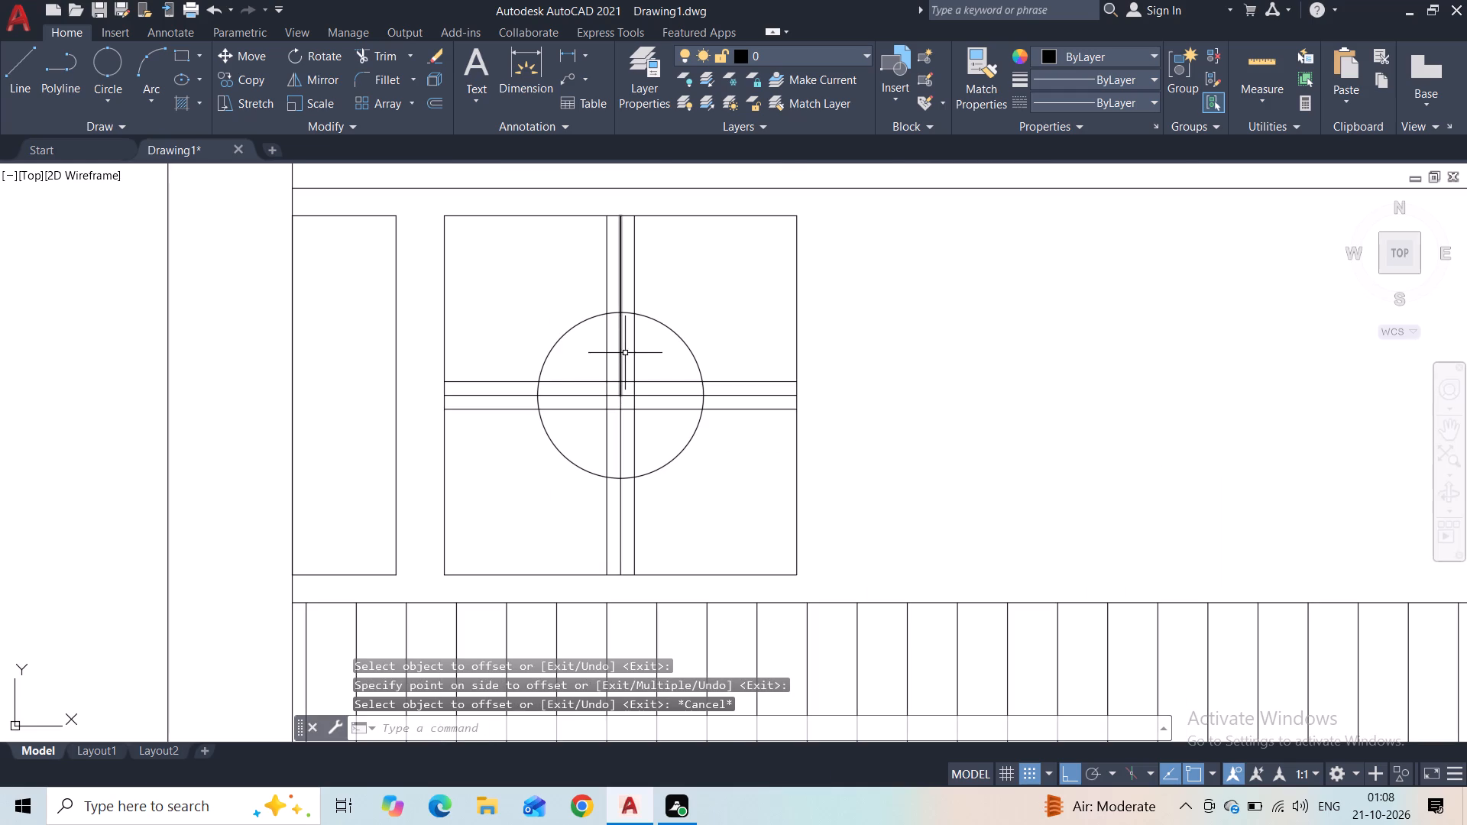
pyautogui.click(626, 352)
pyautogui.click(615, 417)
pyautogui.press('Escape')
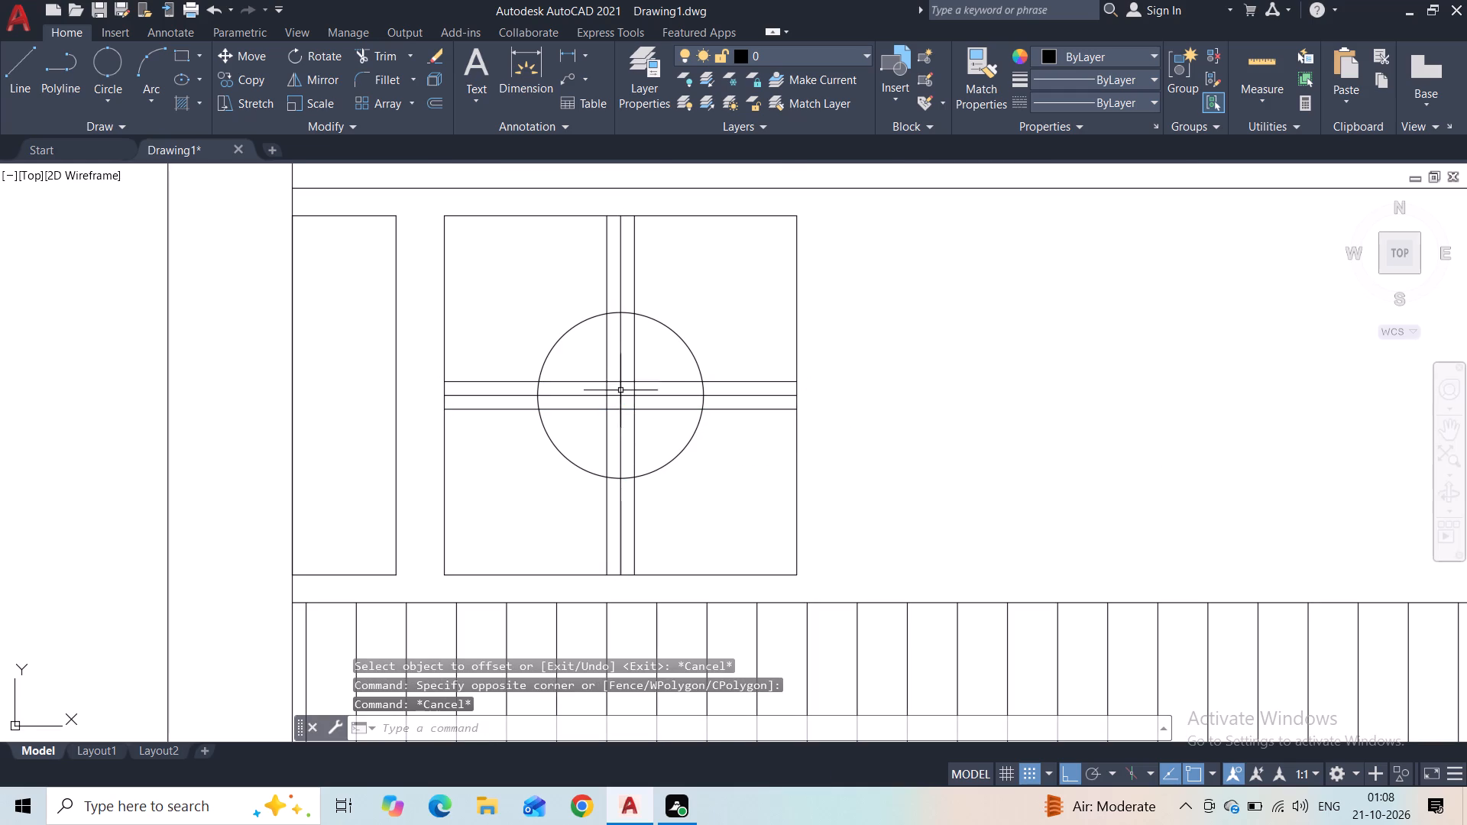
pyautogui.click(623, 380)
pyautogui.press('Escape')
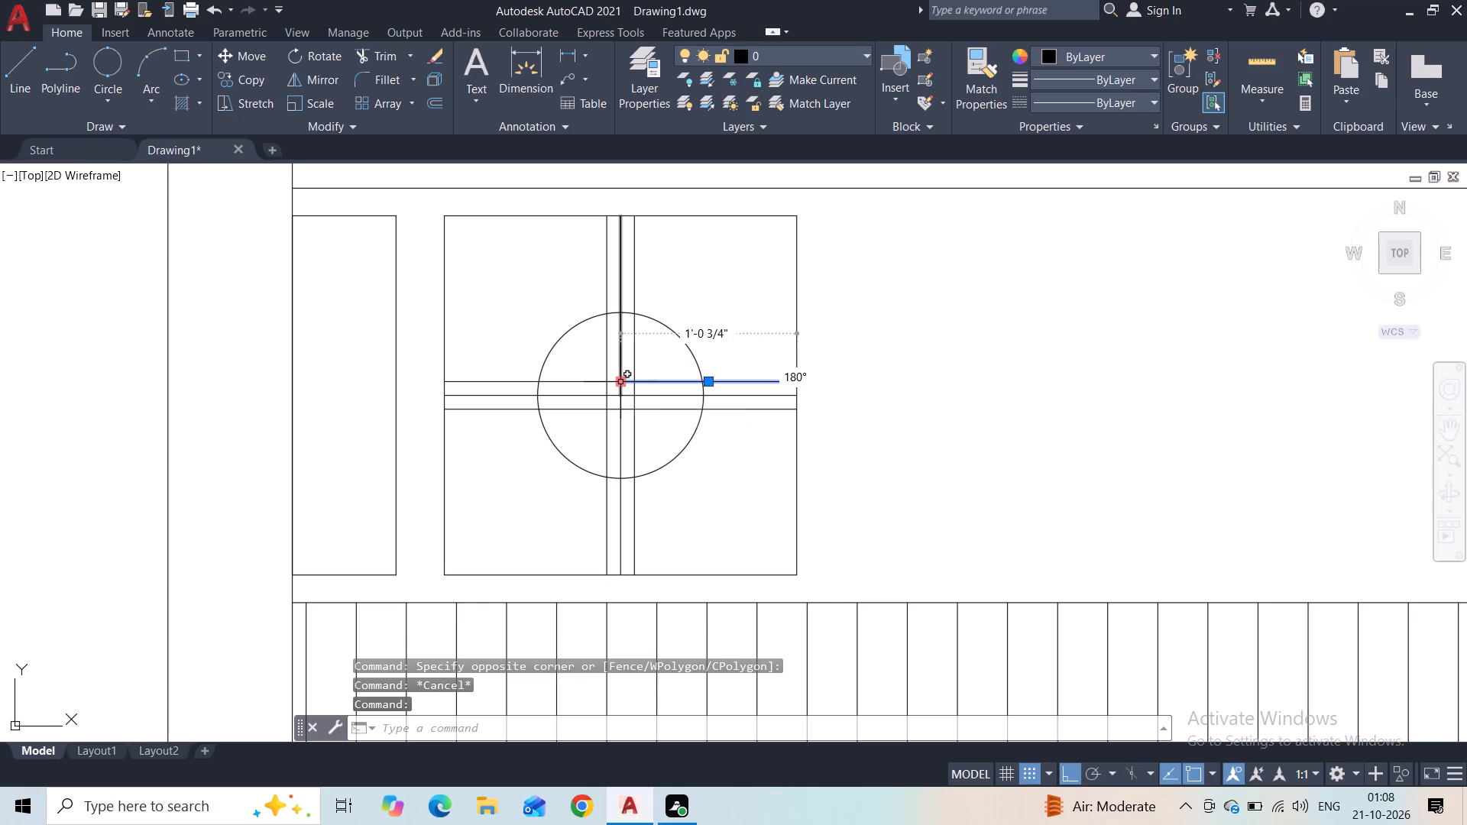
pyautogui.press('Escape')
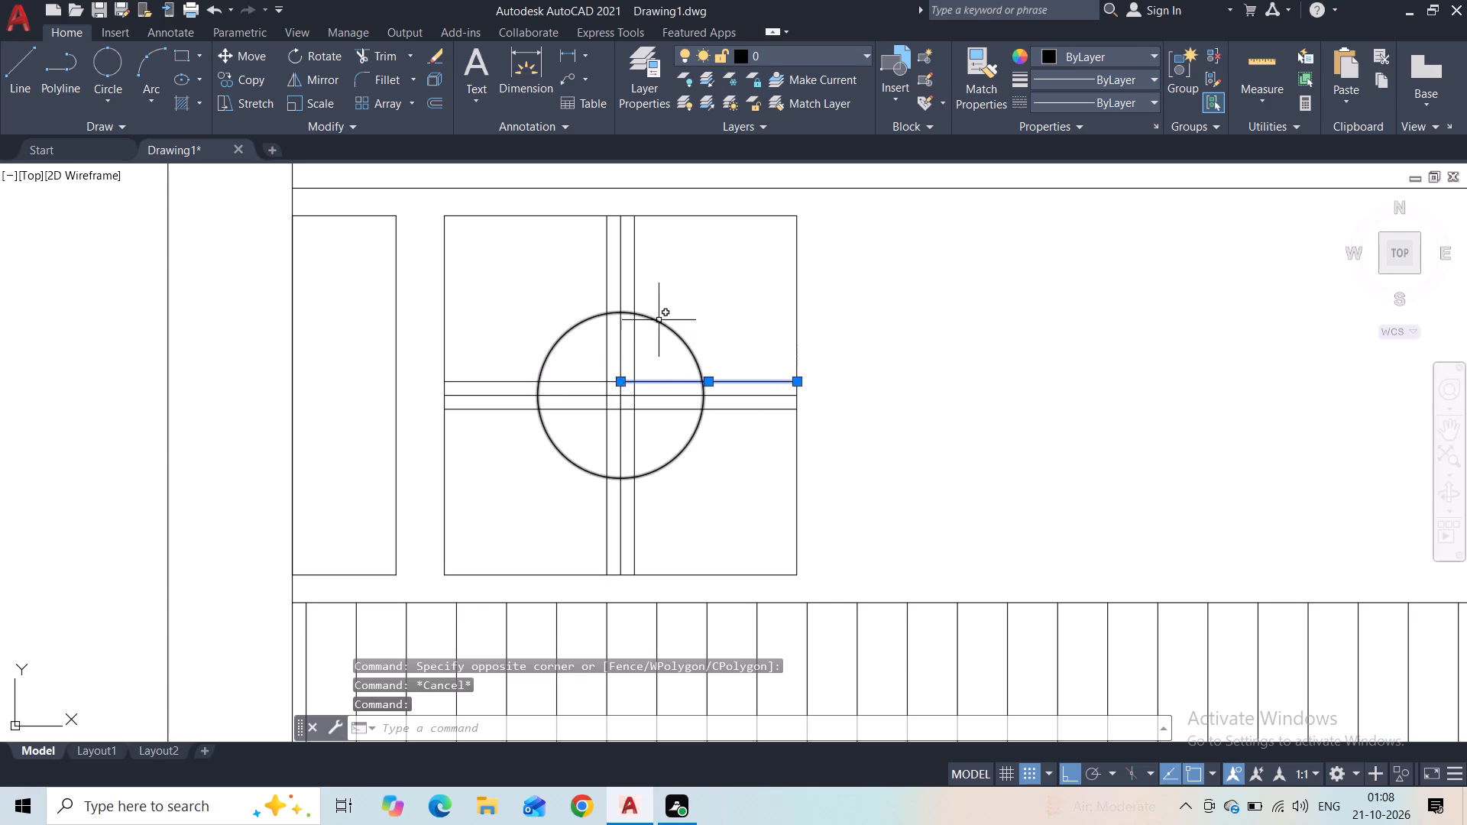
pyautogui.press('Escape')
# Delete the four original centre lines, leaving the offset pairs crossing the square.
pyautogui.click(620, 357)
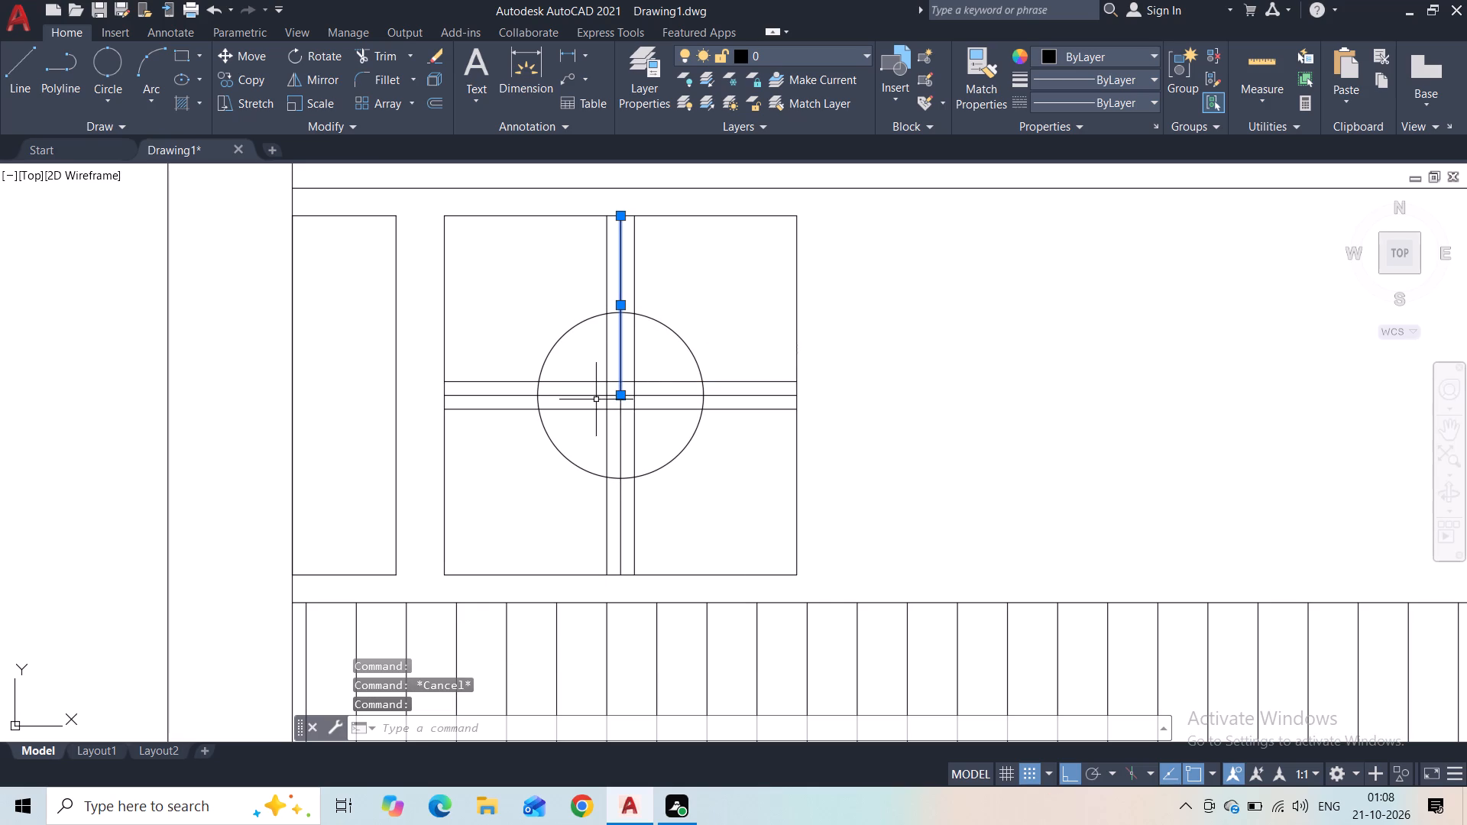
pyautogui.click(595, 396)
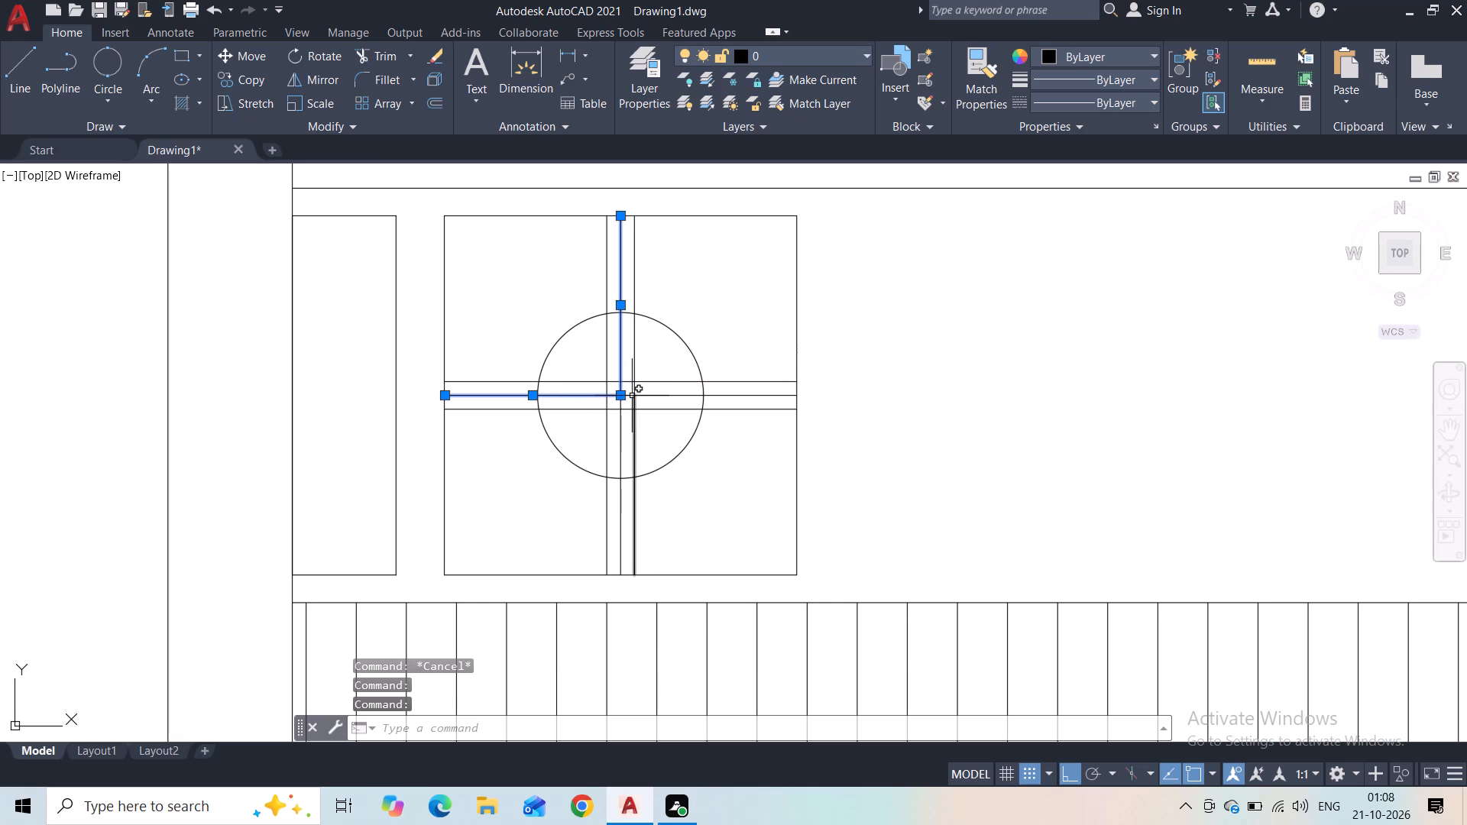
pyautogui.click(646, 395)
pyautogui.click(619, 418)
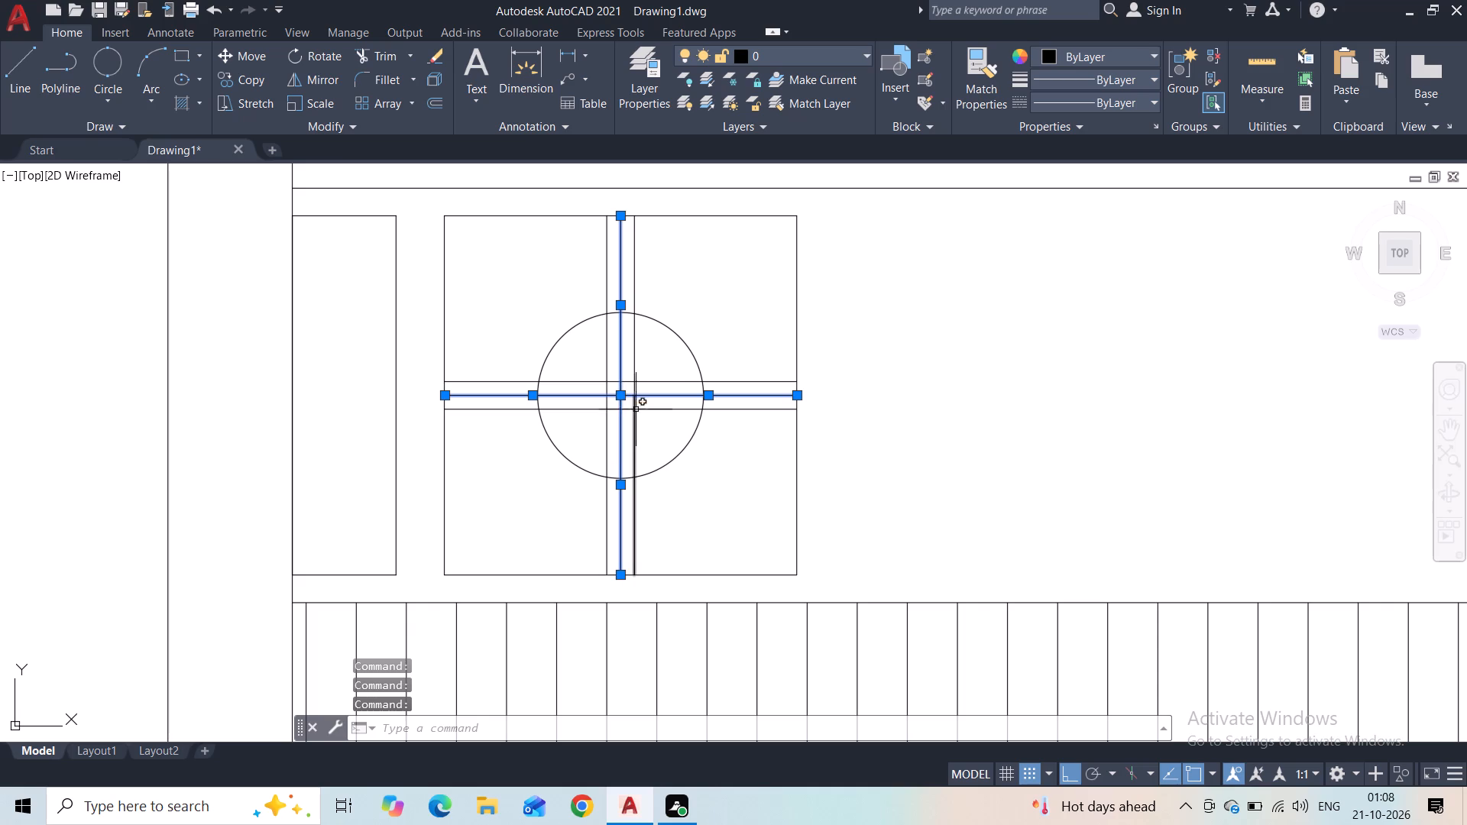
pyautogui.press('Delete')
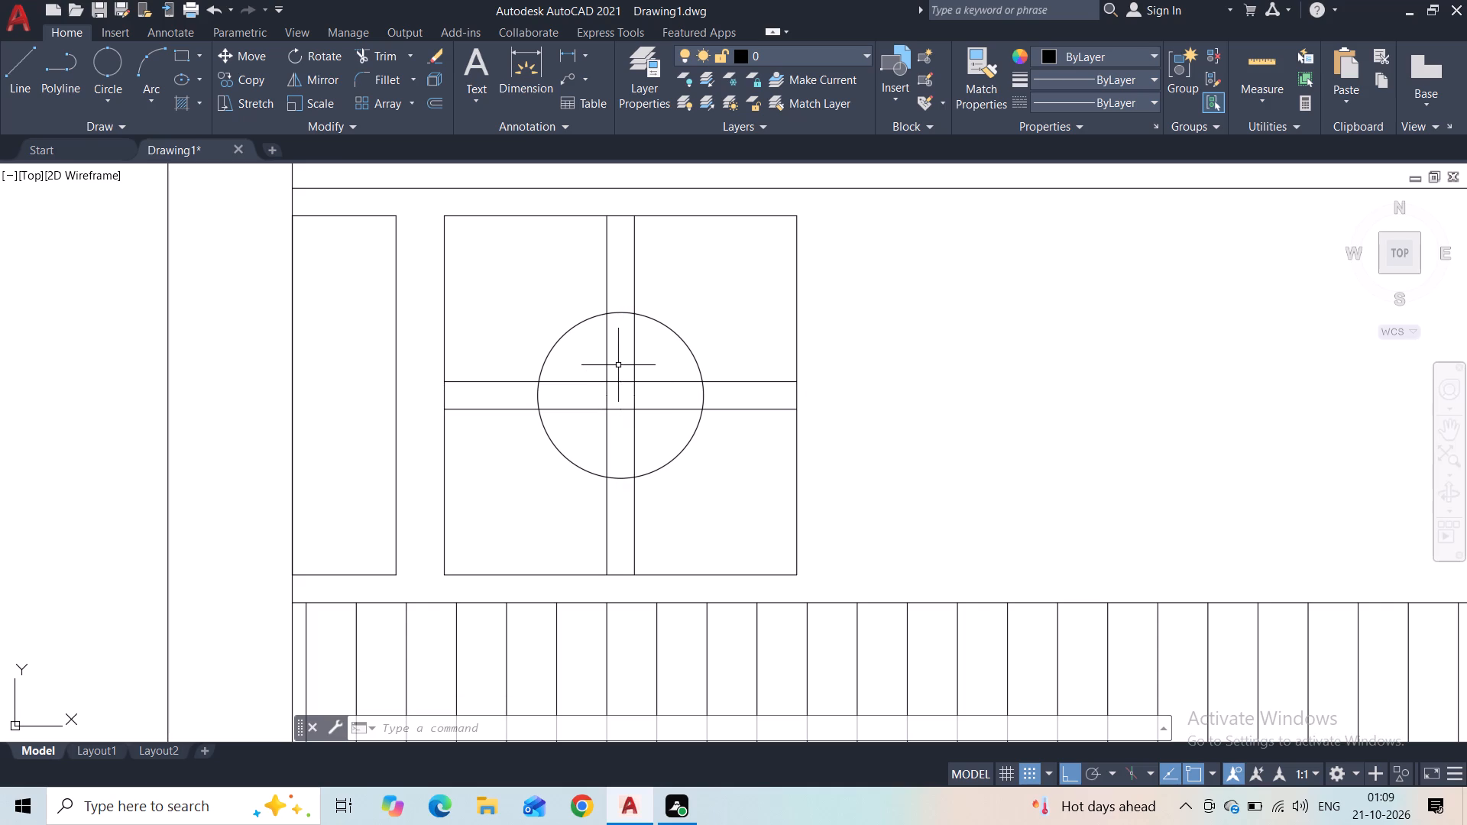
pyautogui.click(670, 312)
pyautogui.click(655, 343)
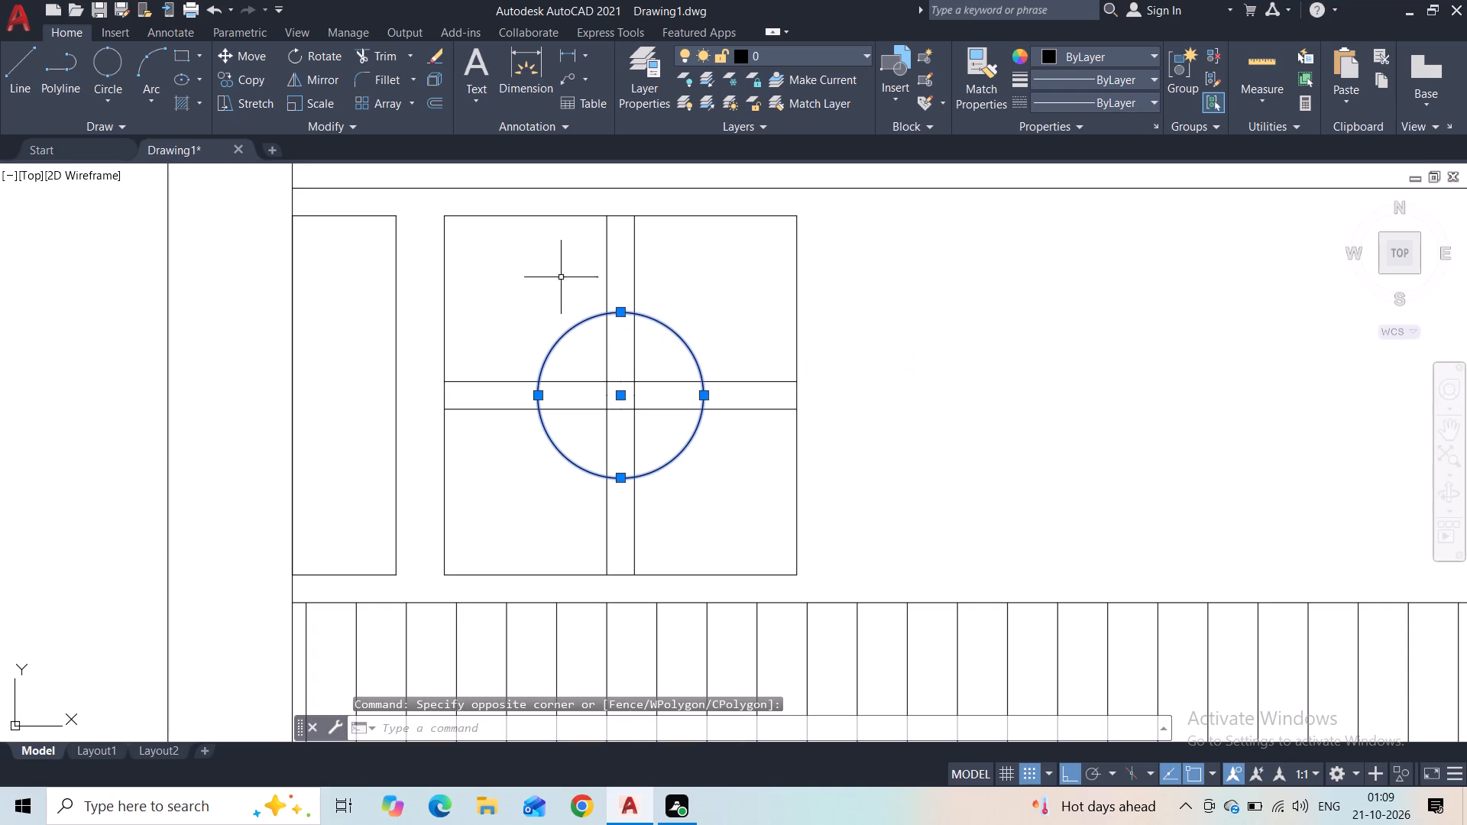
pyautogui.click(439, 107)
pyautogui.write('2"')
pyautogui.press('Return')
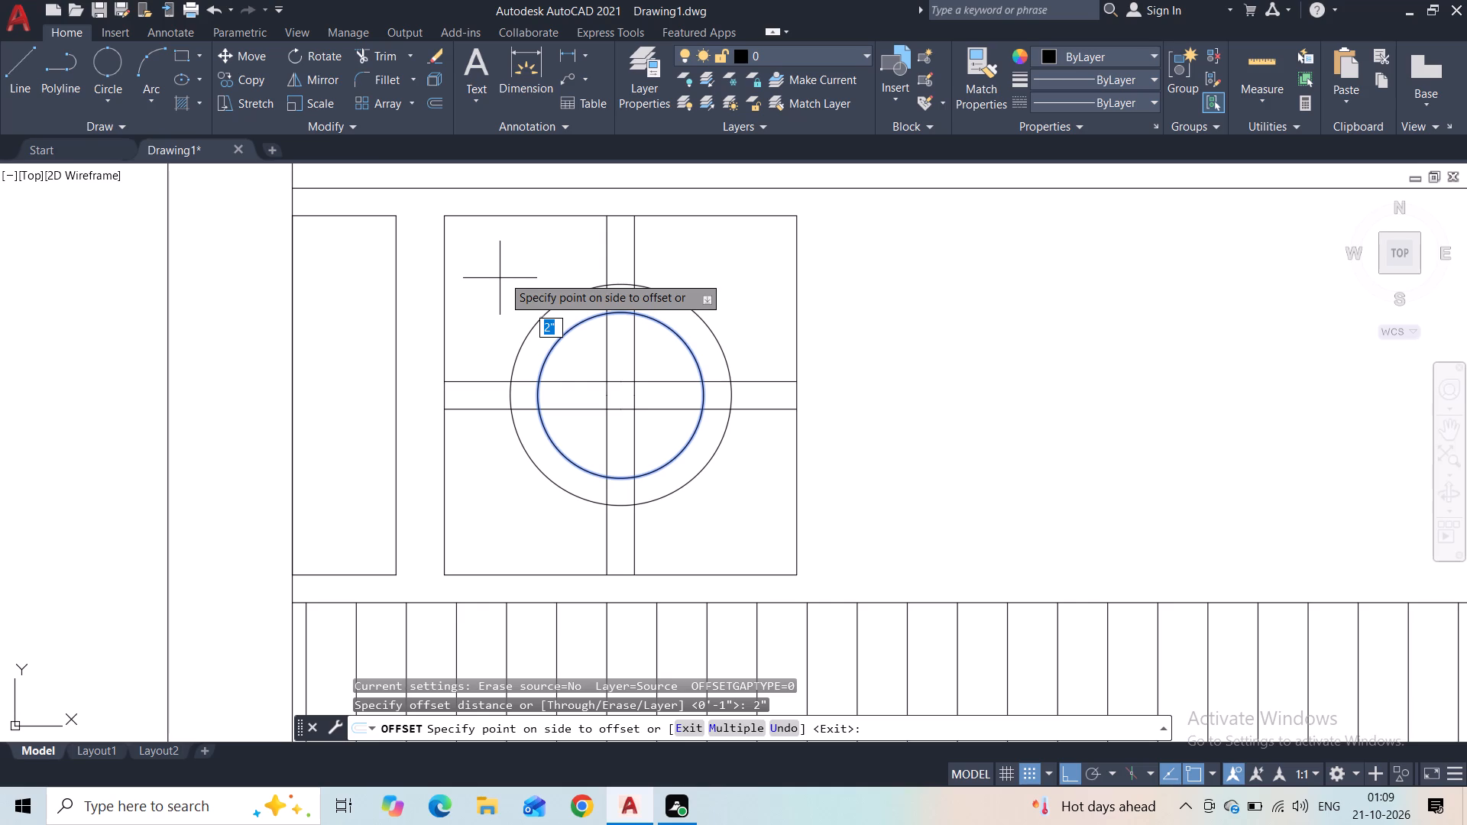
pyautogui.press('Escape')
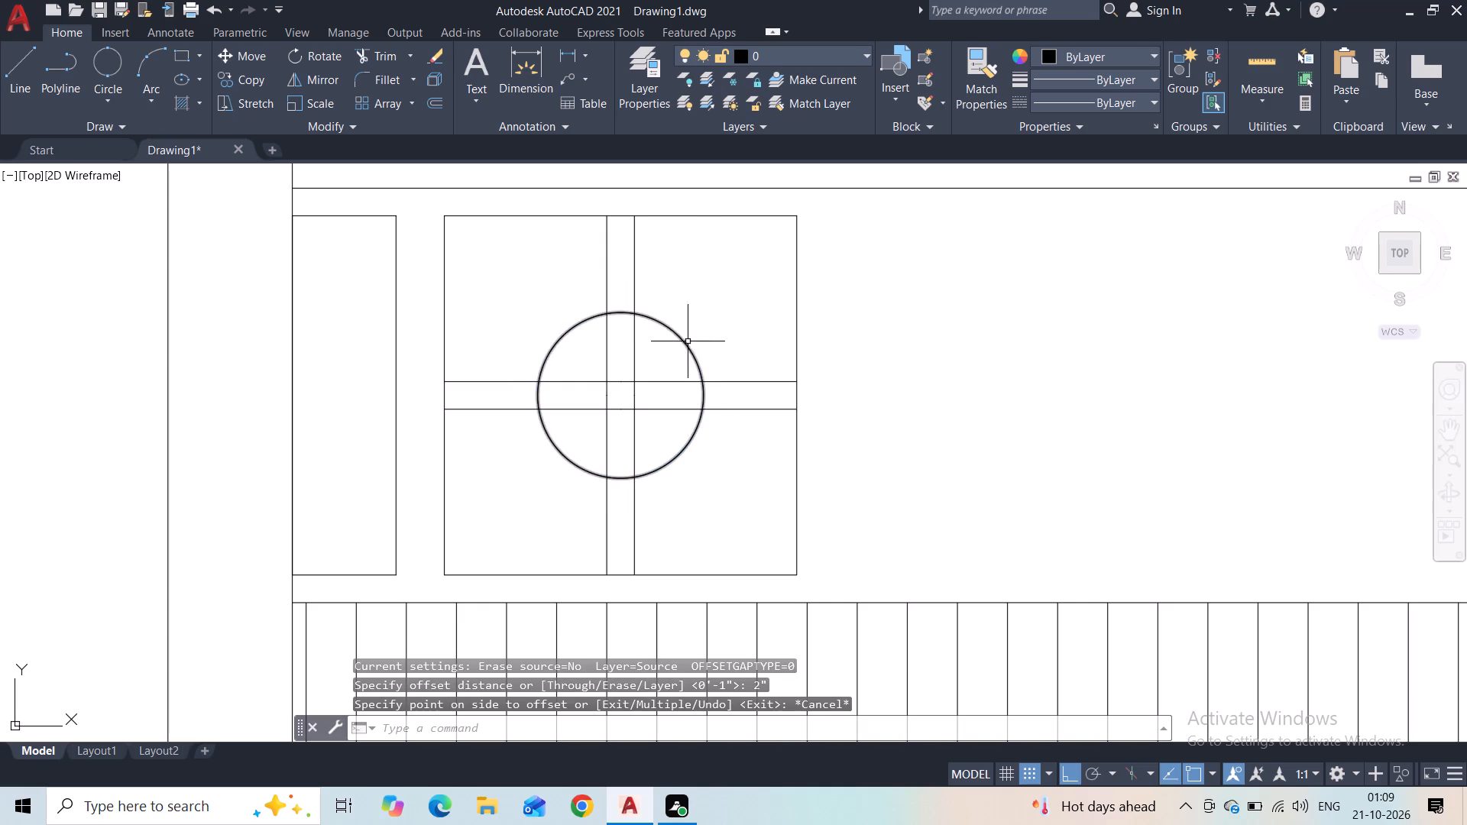
# Offset the circle in the square 1" outward.
pyautogui.click(690, 331)
pyautogui.click(673, 347)
pyautogui.click(432, 104)
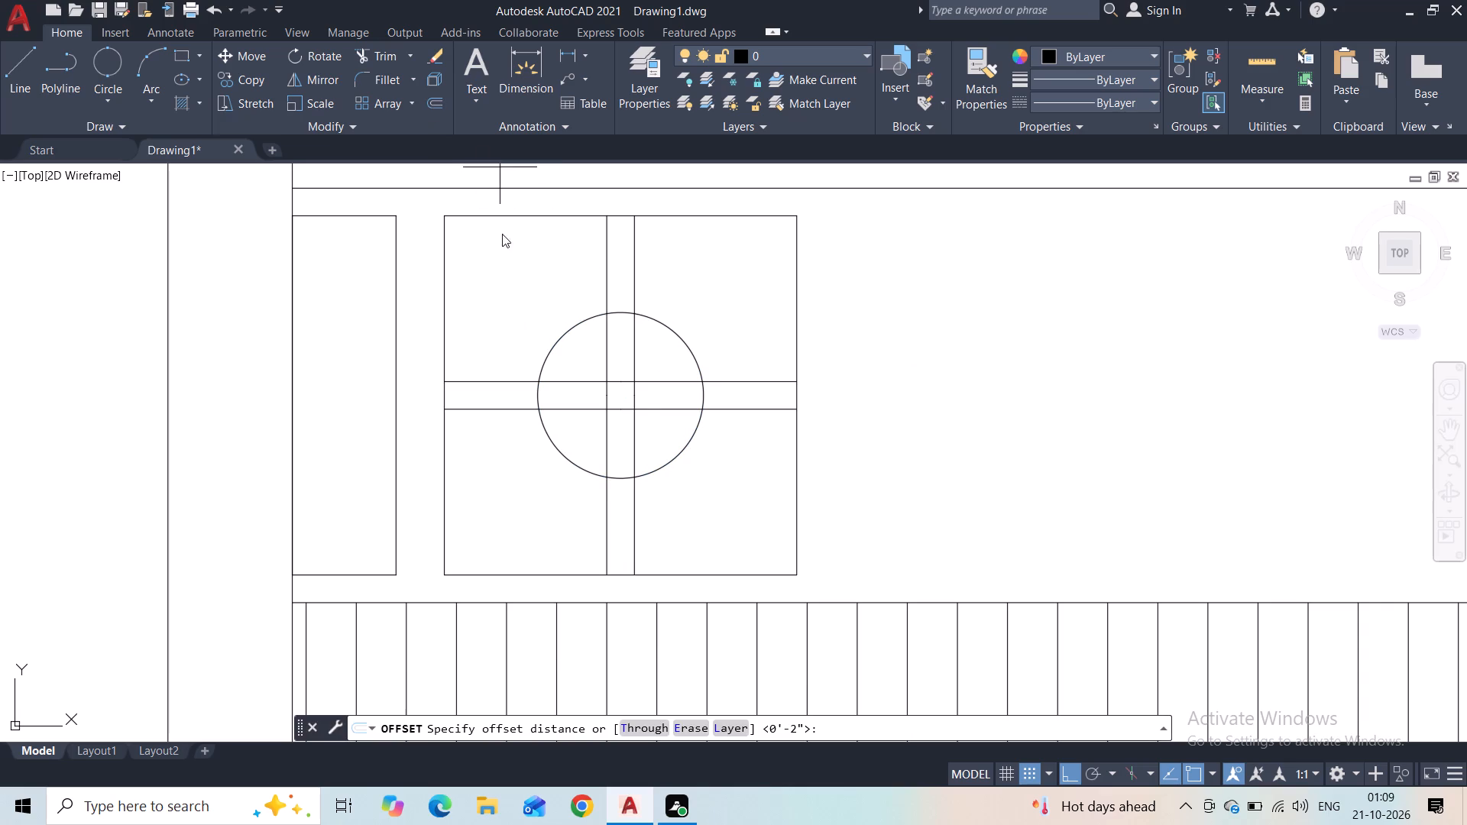
pyautogui.write('1"')
pyautogui.press('Return')
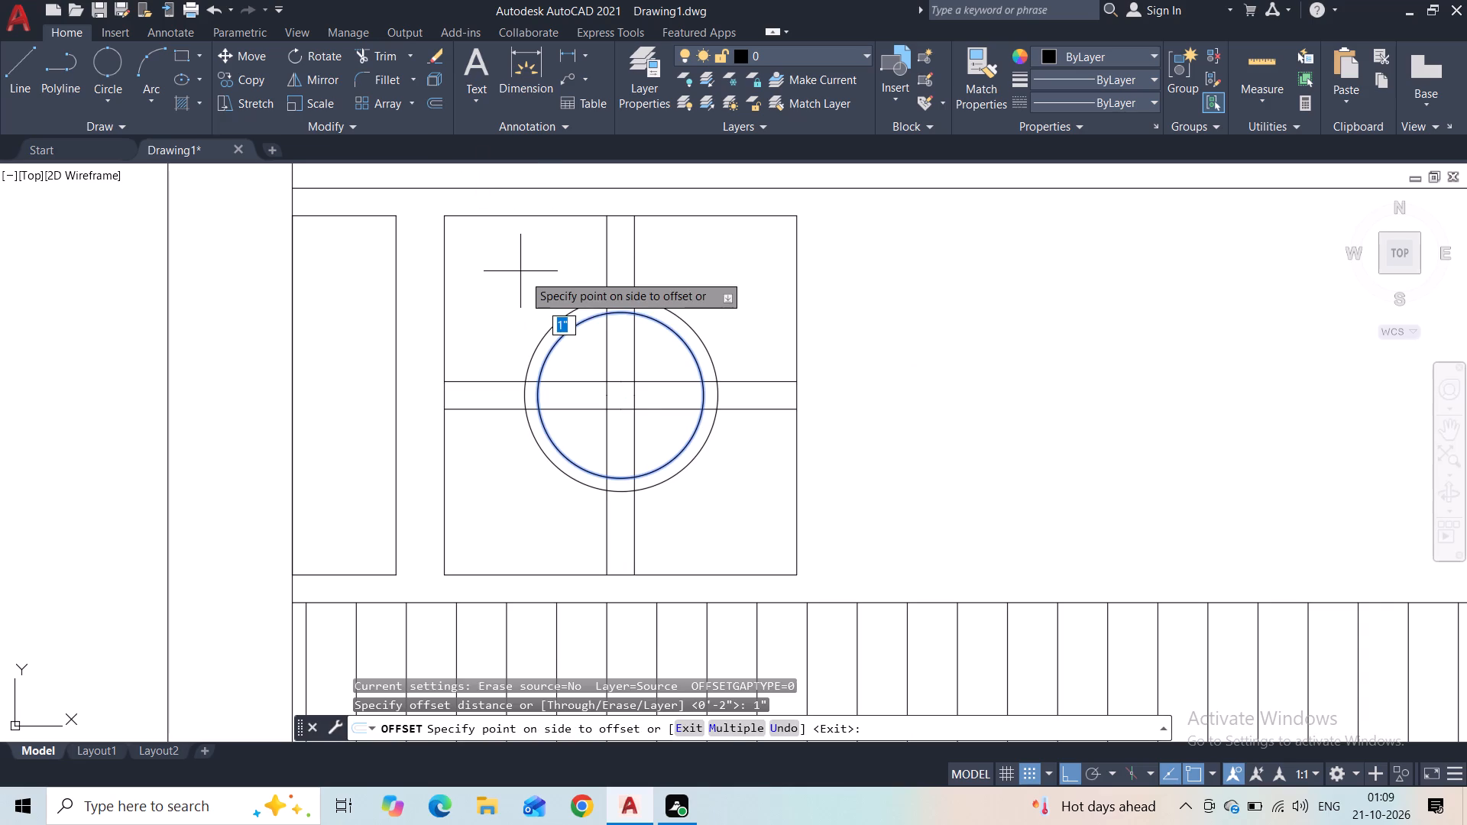
pyautogui.click(523, 274)
pyautogui.press('Escape')
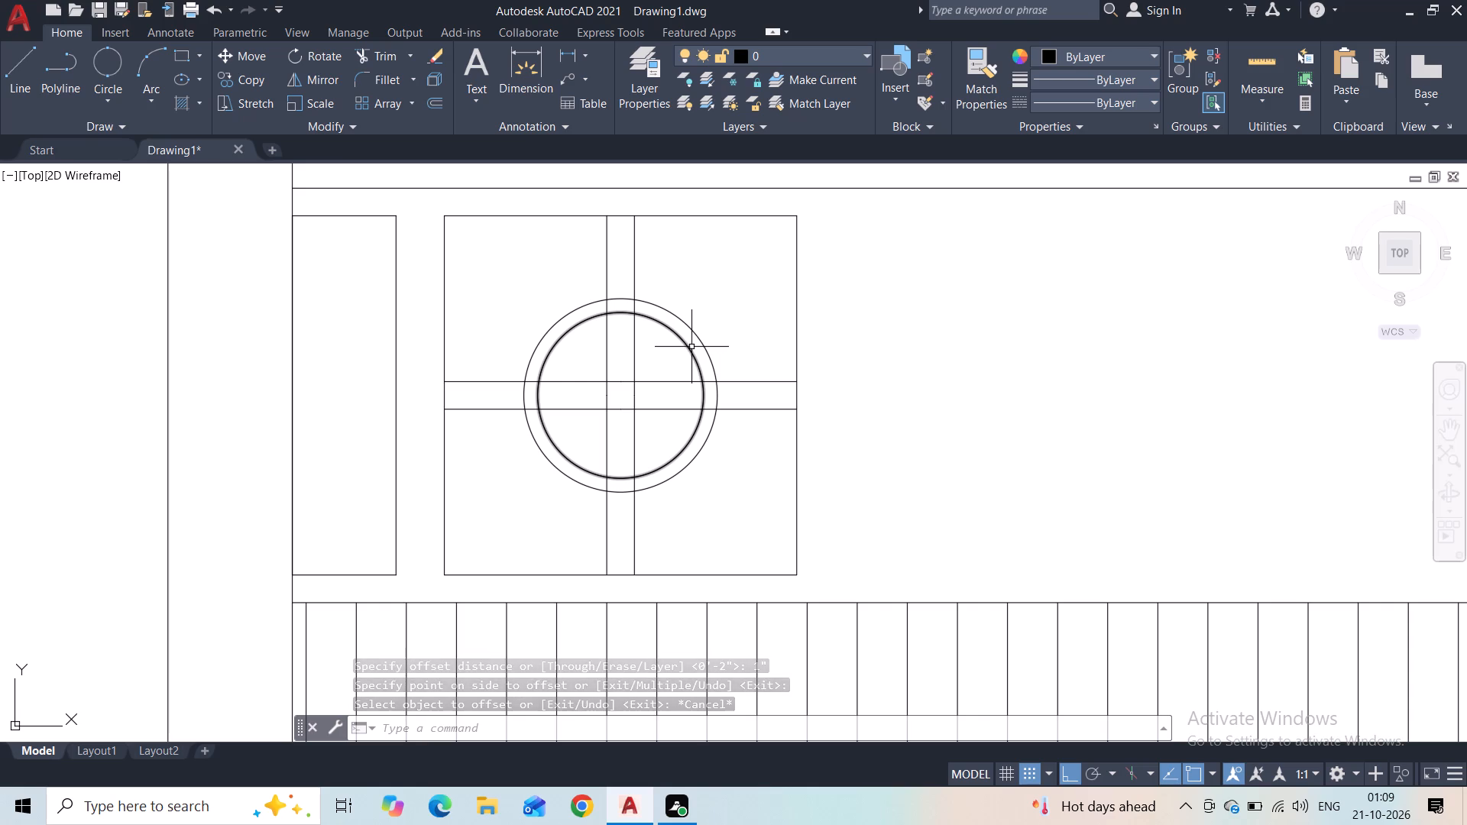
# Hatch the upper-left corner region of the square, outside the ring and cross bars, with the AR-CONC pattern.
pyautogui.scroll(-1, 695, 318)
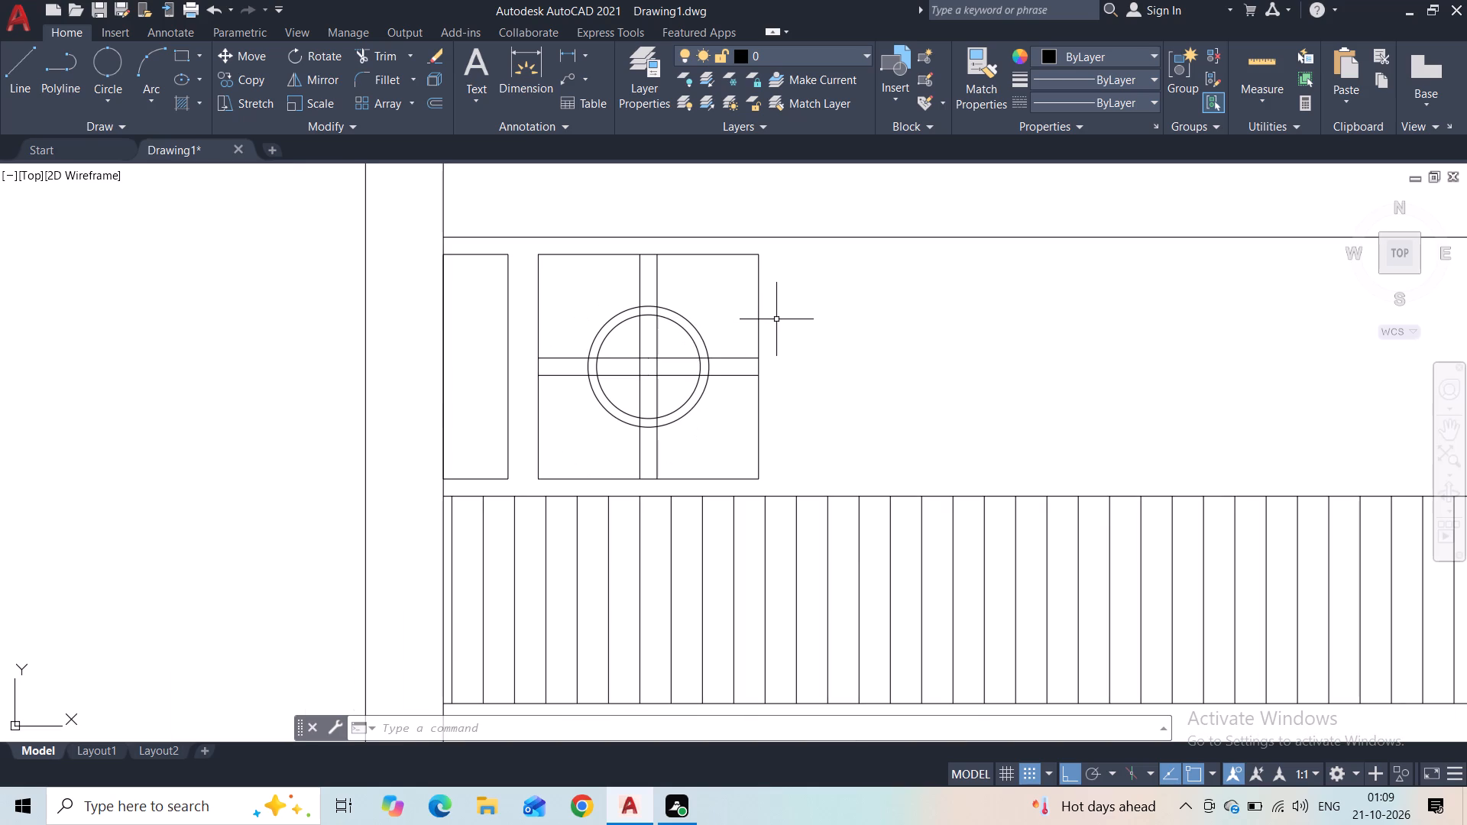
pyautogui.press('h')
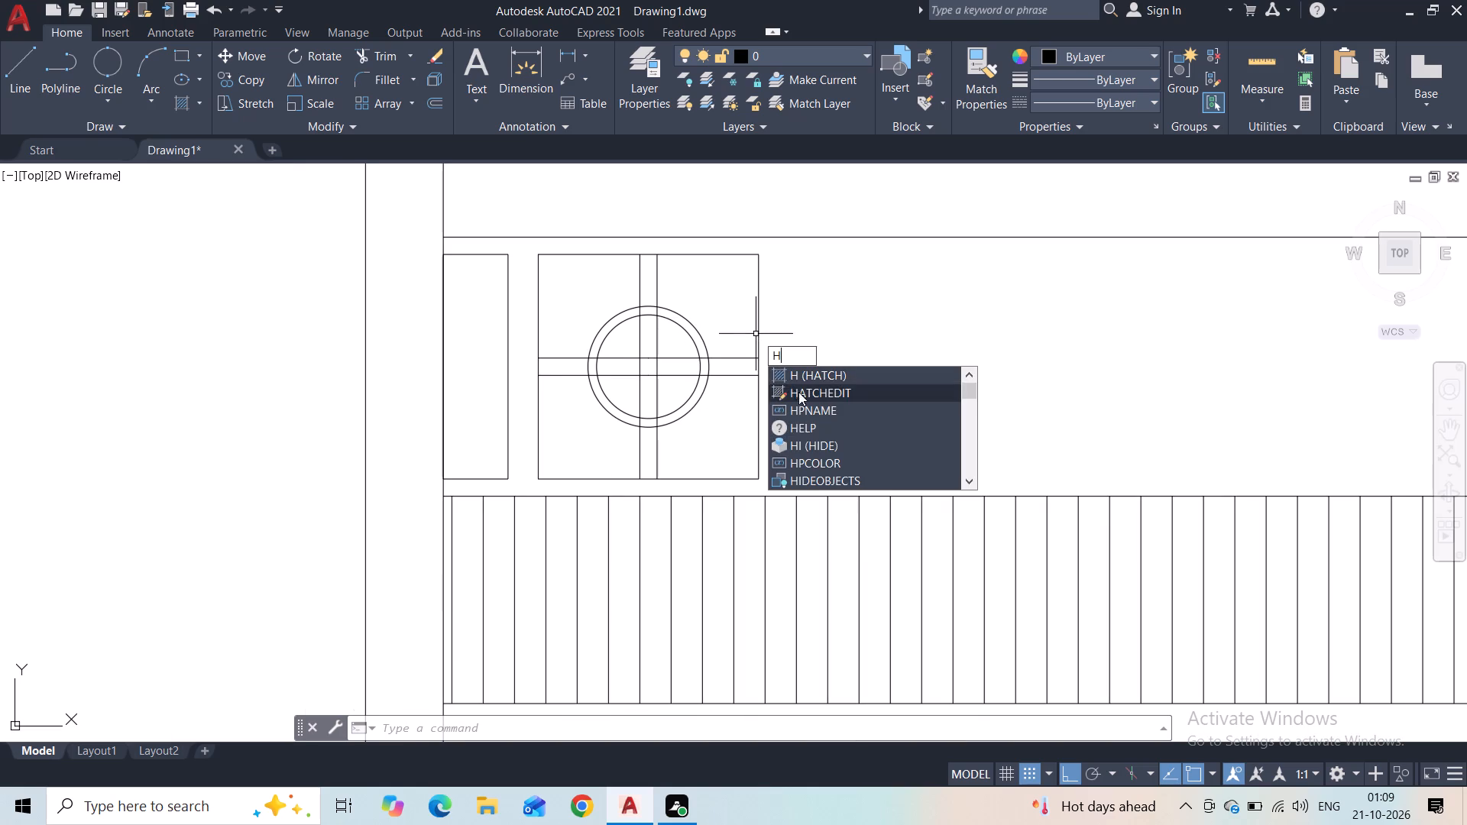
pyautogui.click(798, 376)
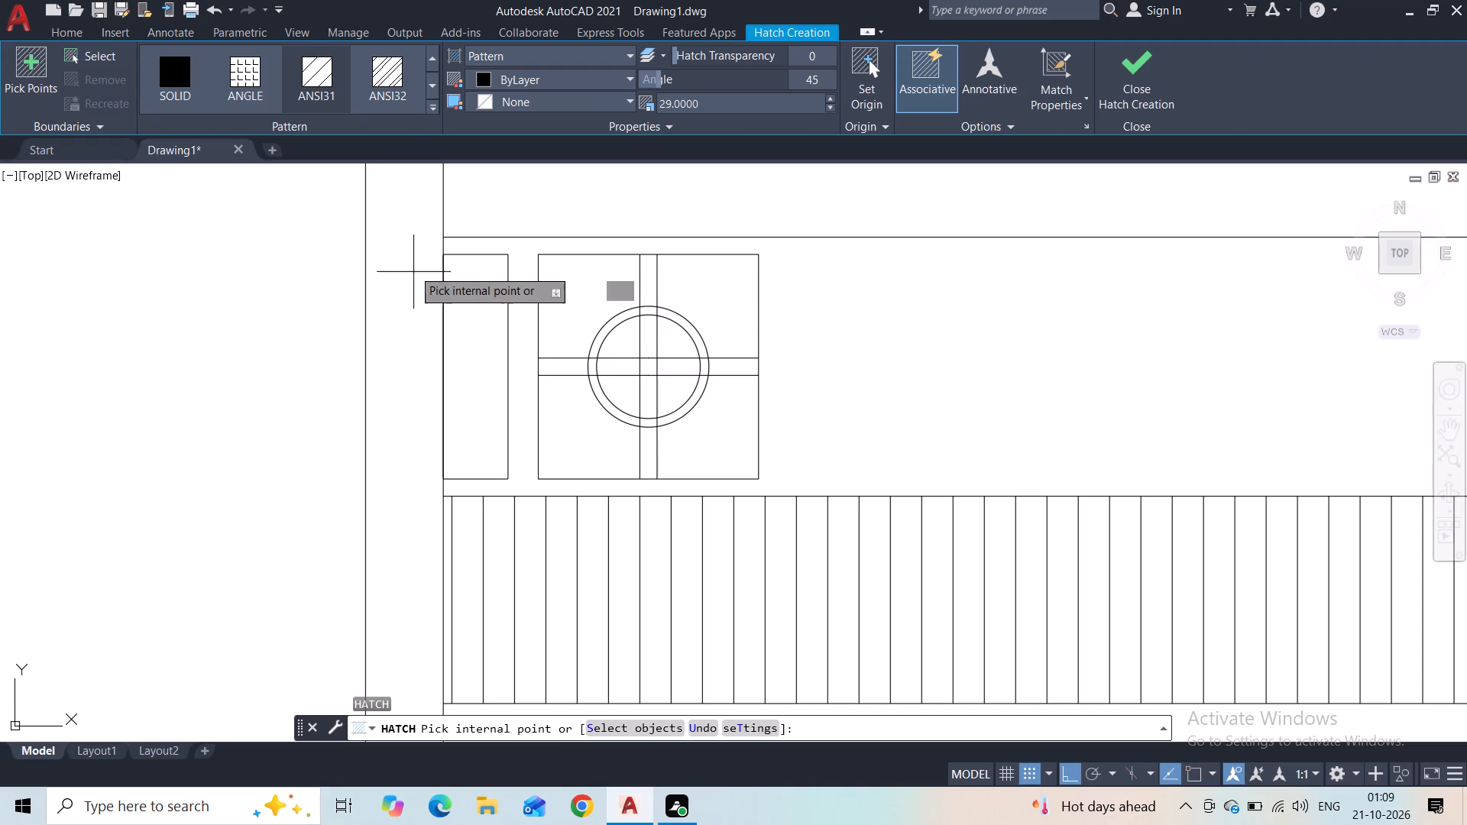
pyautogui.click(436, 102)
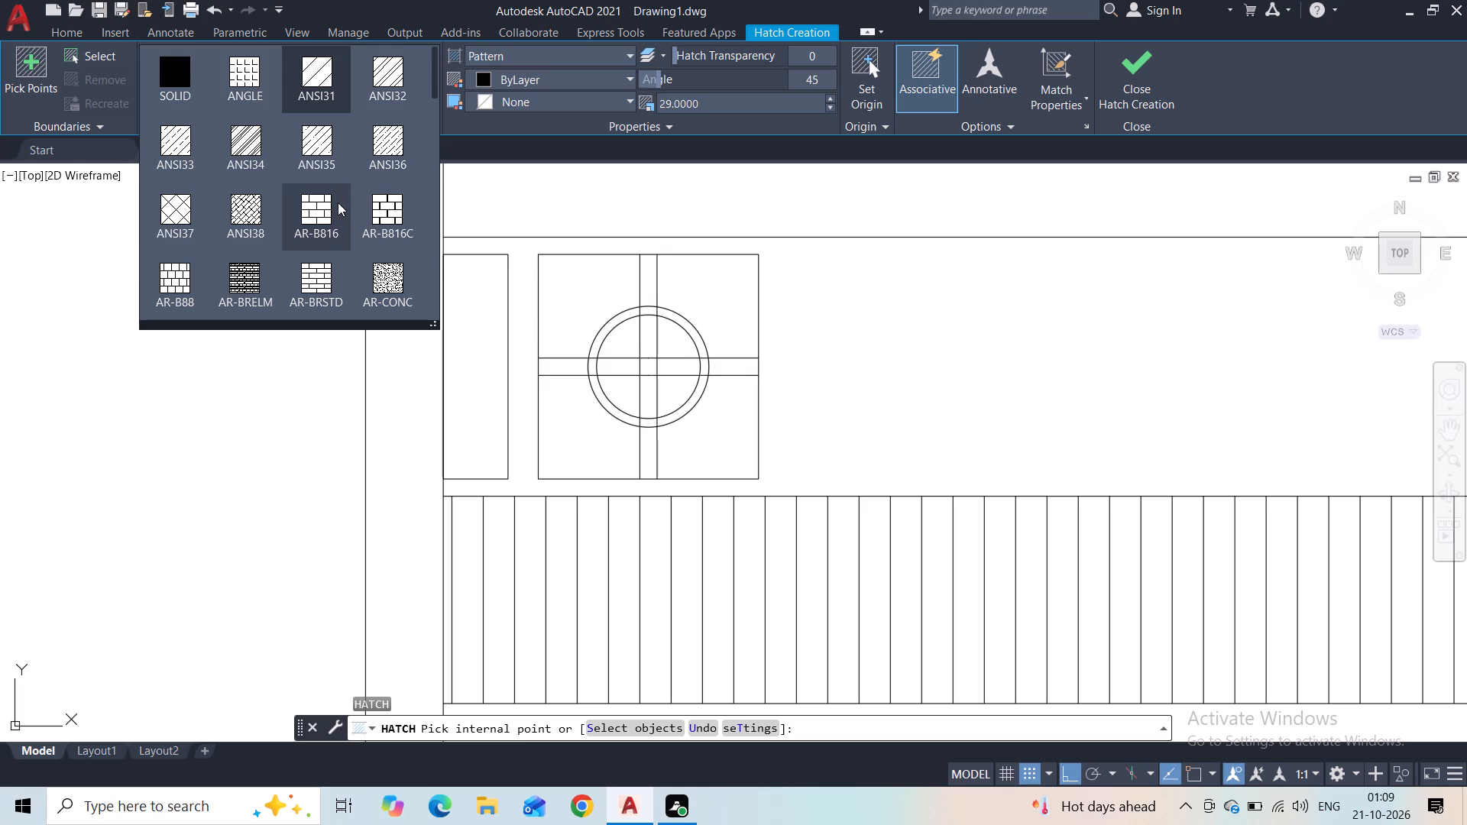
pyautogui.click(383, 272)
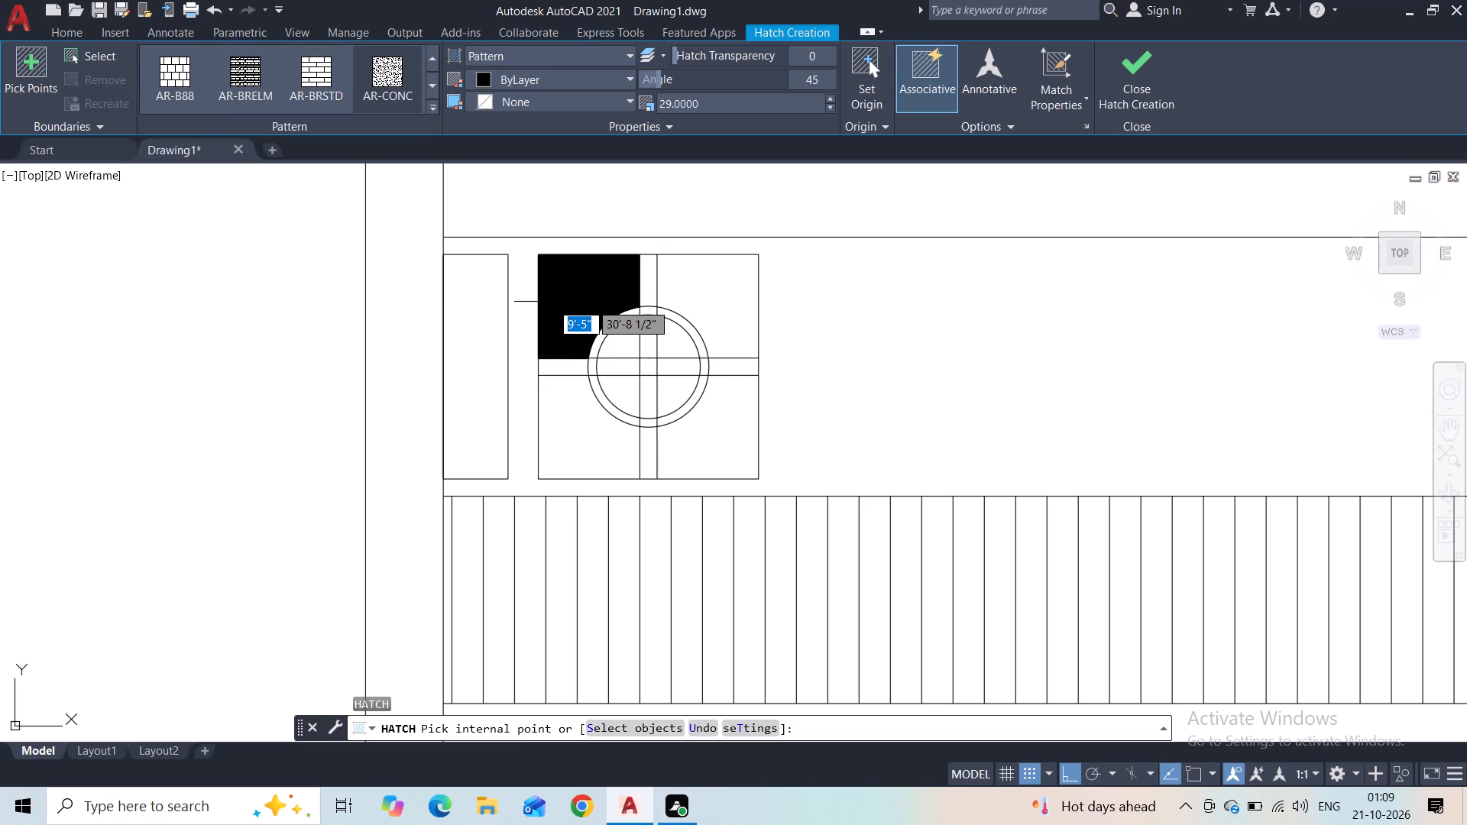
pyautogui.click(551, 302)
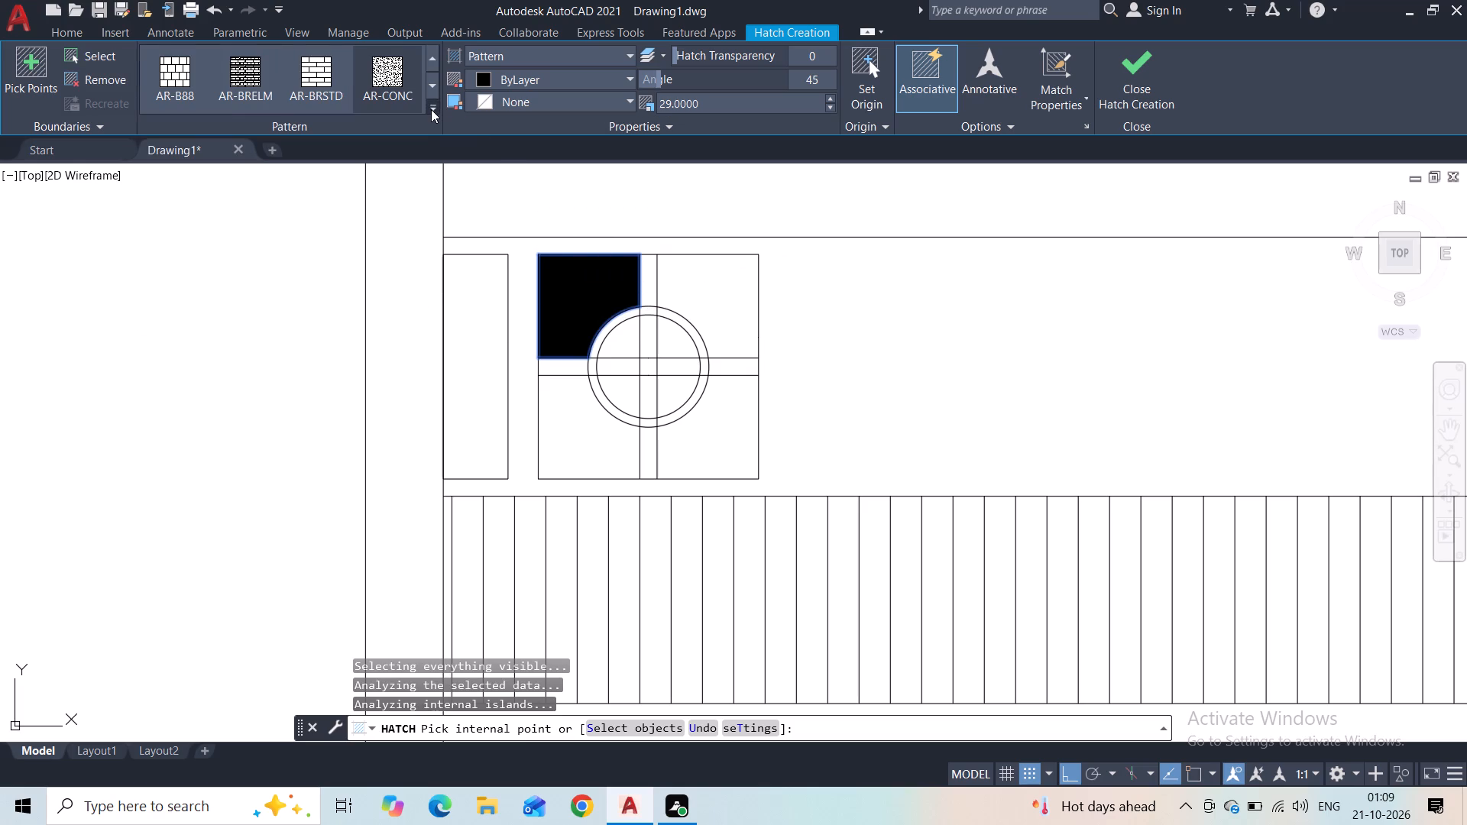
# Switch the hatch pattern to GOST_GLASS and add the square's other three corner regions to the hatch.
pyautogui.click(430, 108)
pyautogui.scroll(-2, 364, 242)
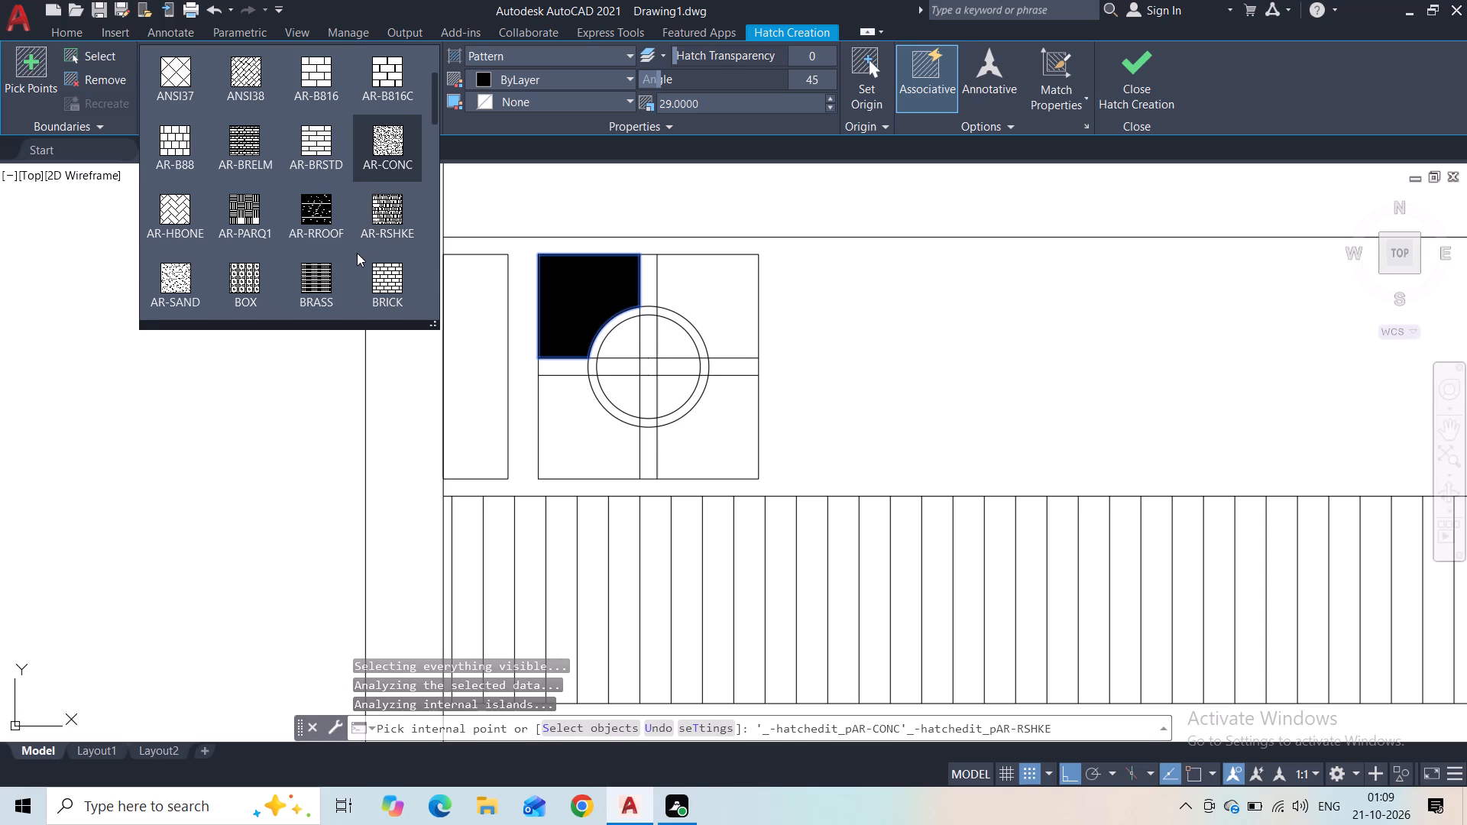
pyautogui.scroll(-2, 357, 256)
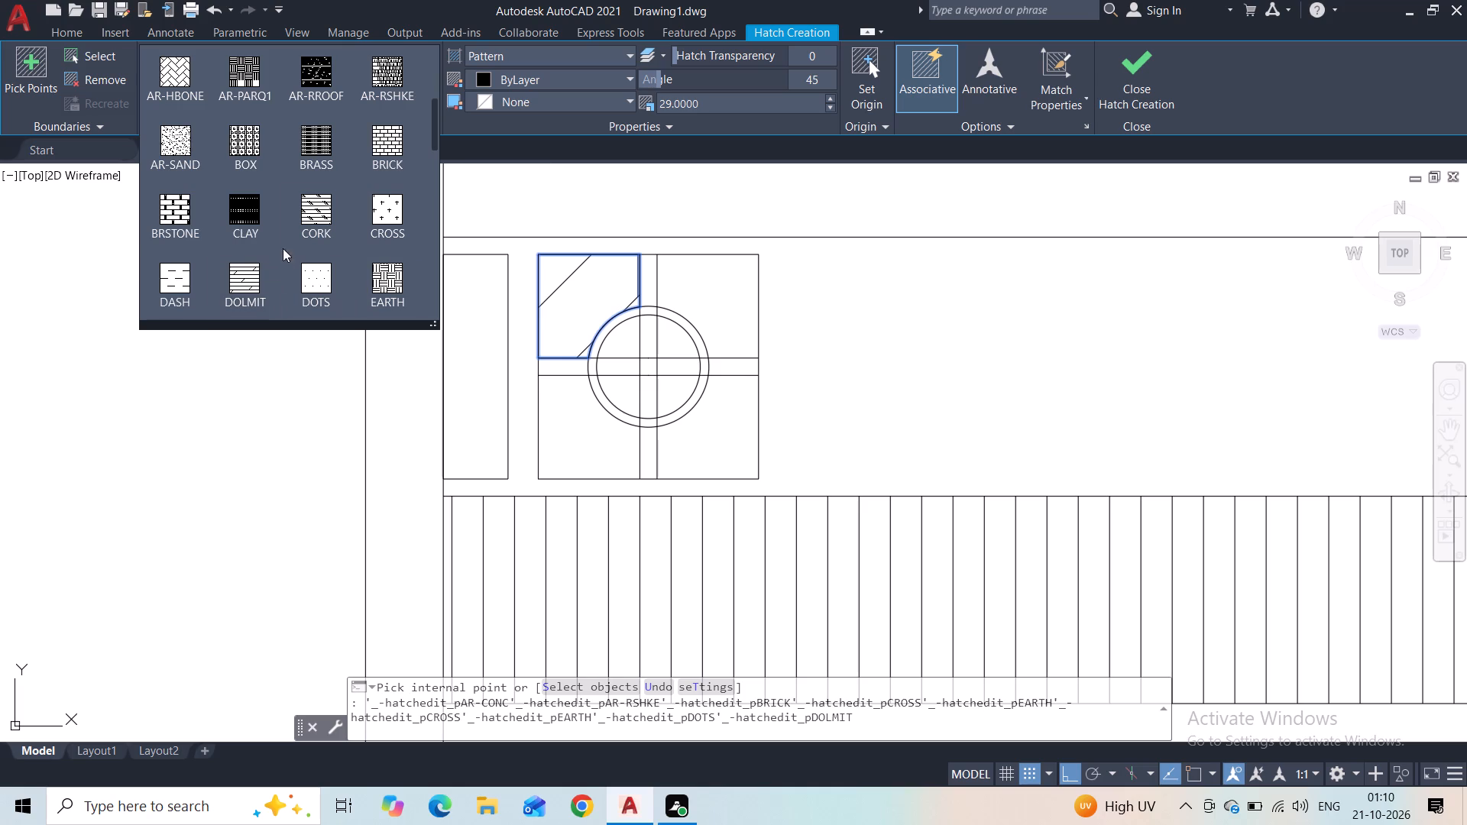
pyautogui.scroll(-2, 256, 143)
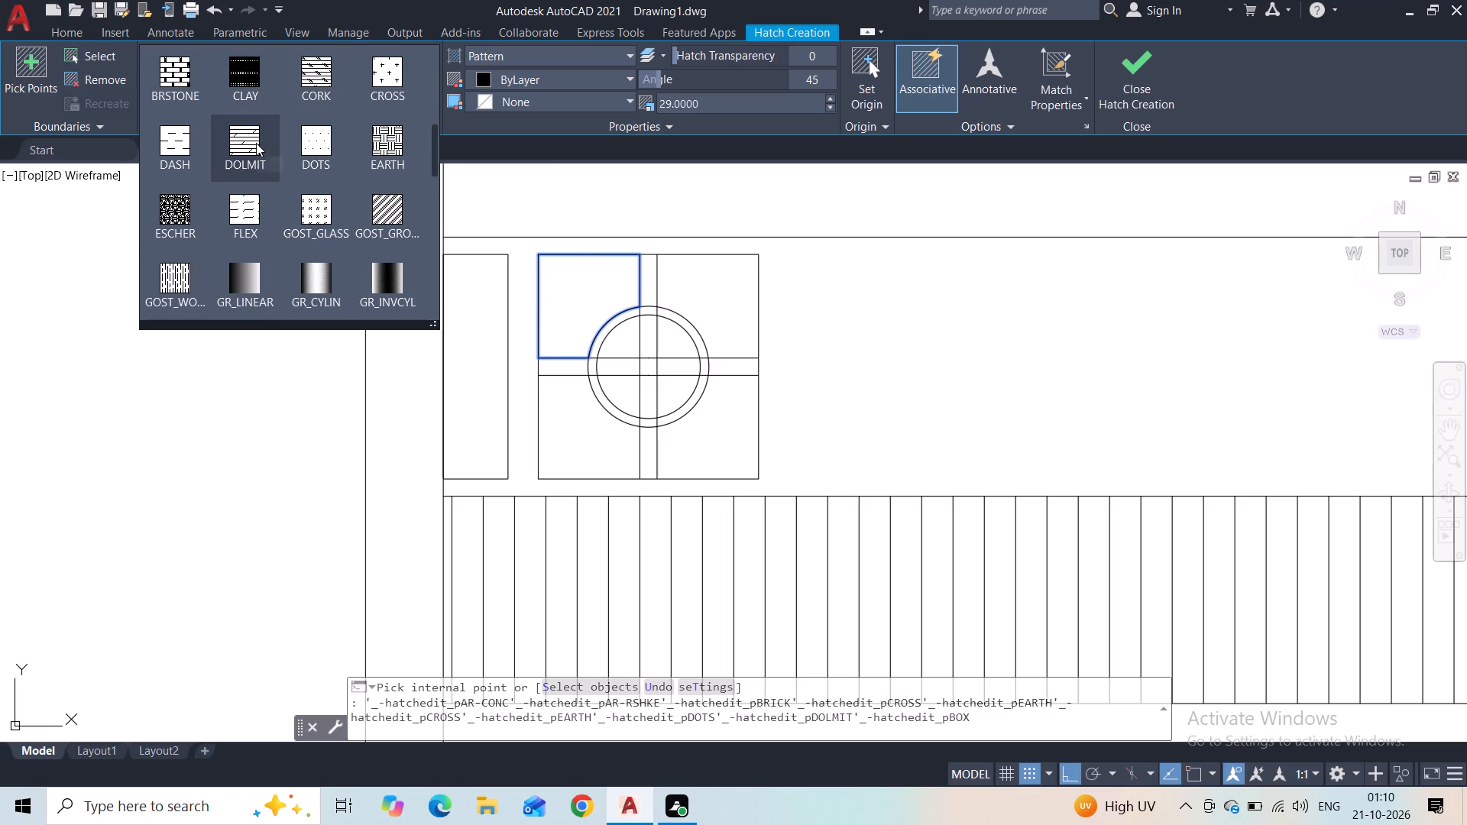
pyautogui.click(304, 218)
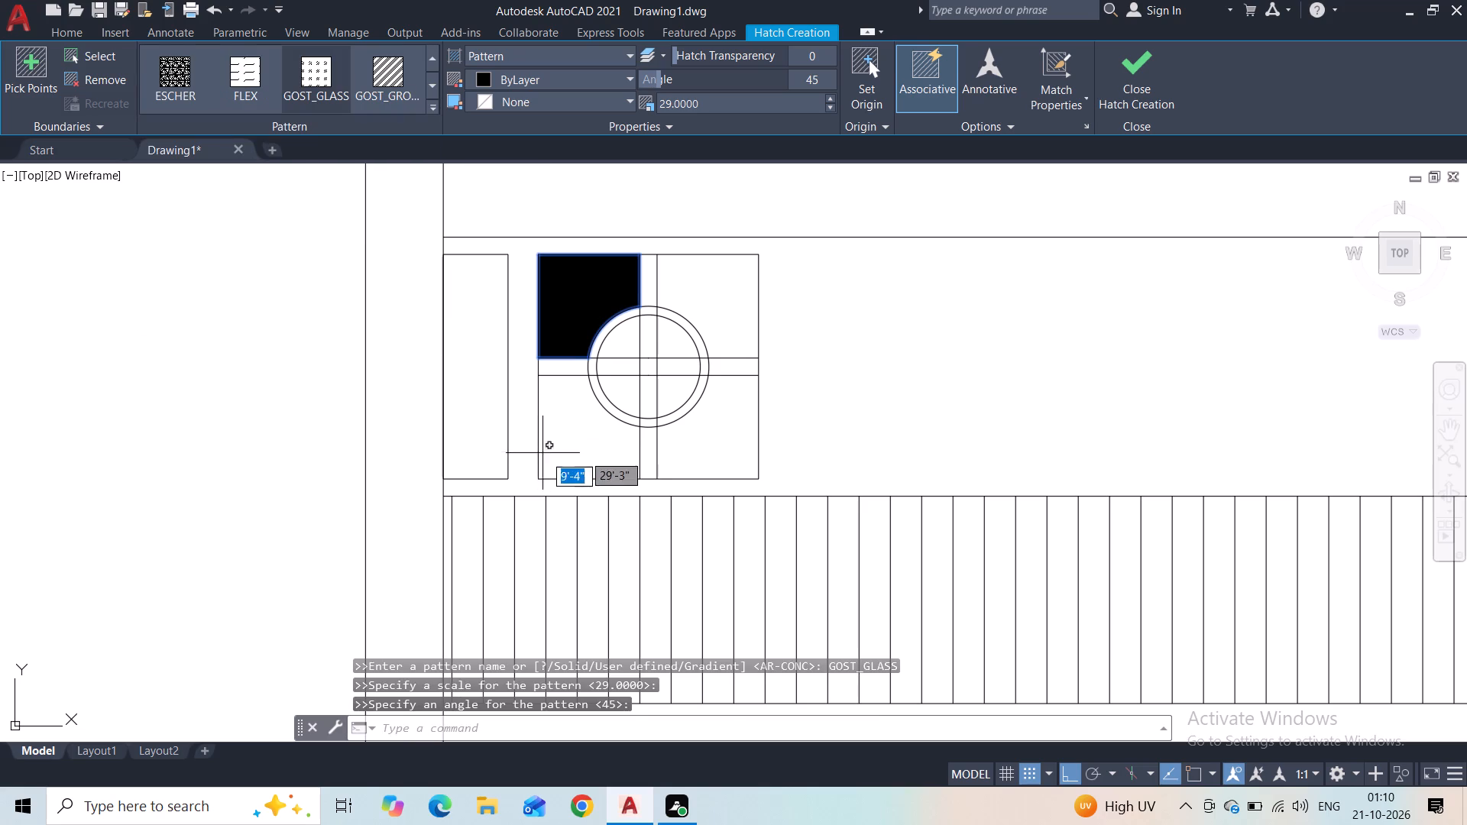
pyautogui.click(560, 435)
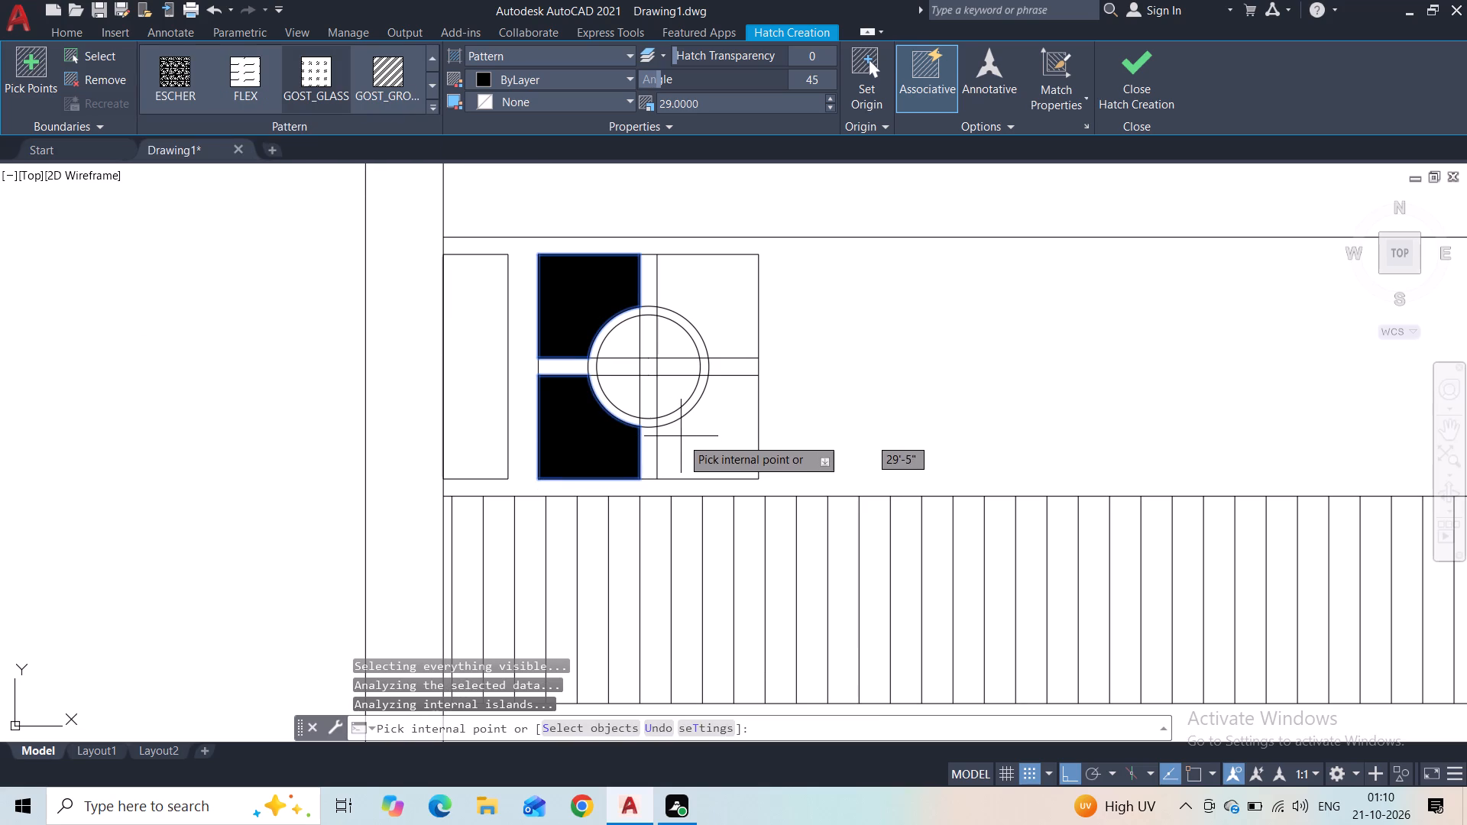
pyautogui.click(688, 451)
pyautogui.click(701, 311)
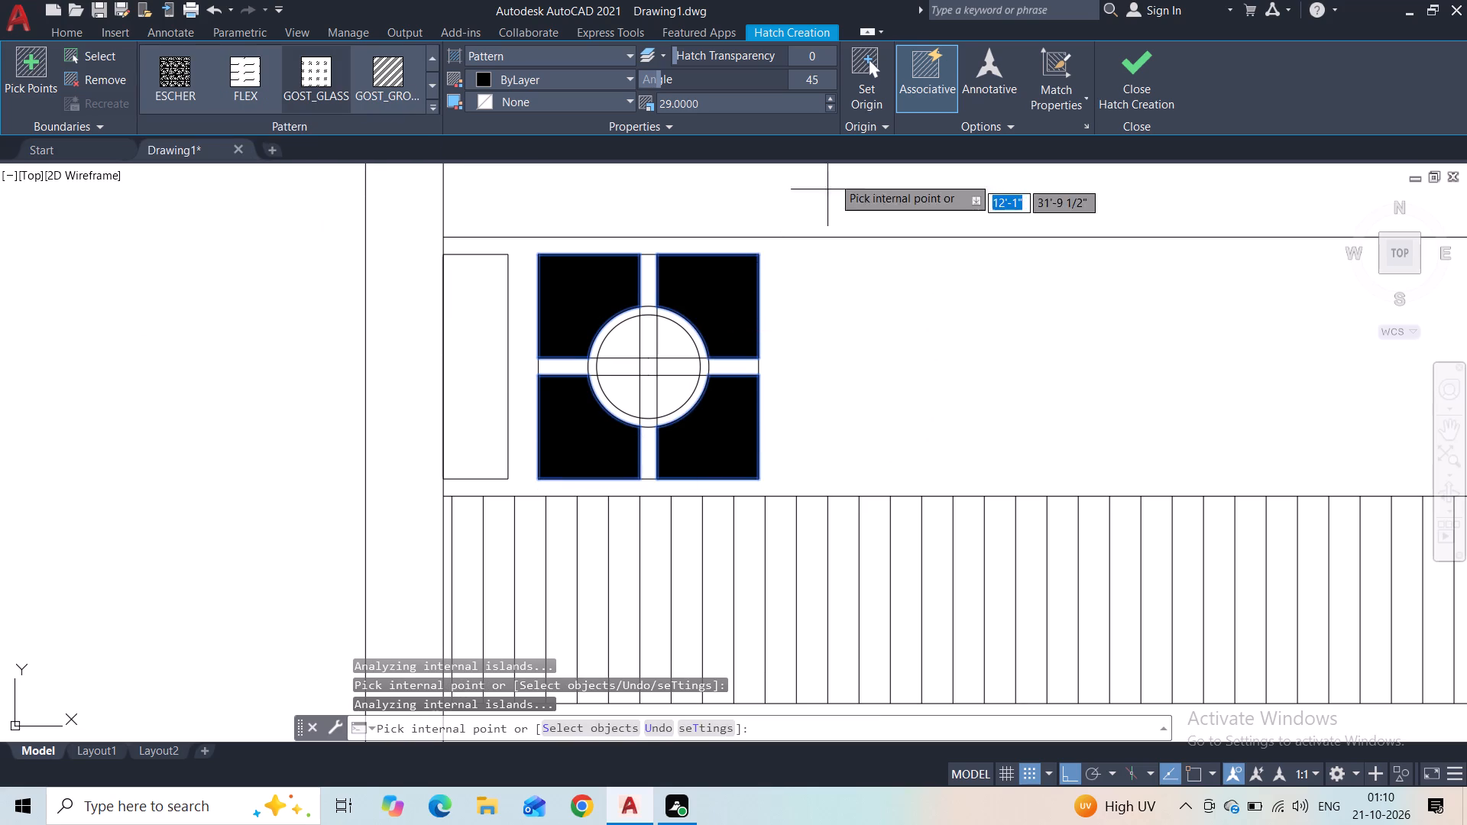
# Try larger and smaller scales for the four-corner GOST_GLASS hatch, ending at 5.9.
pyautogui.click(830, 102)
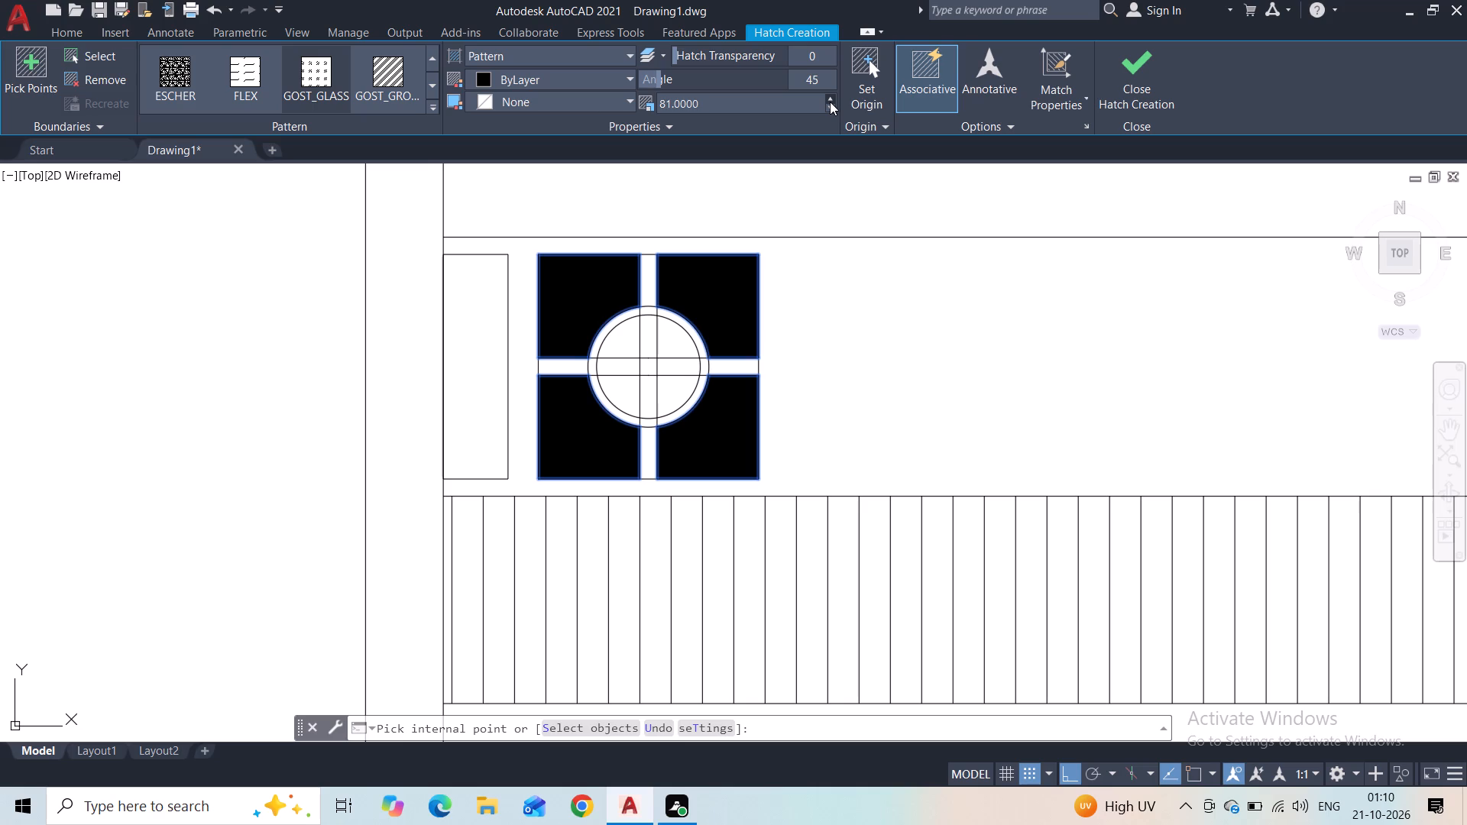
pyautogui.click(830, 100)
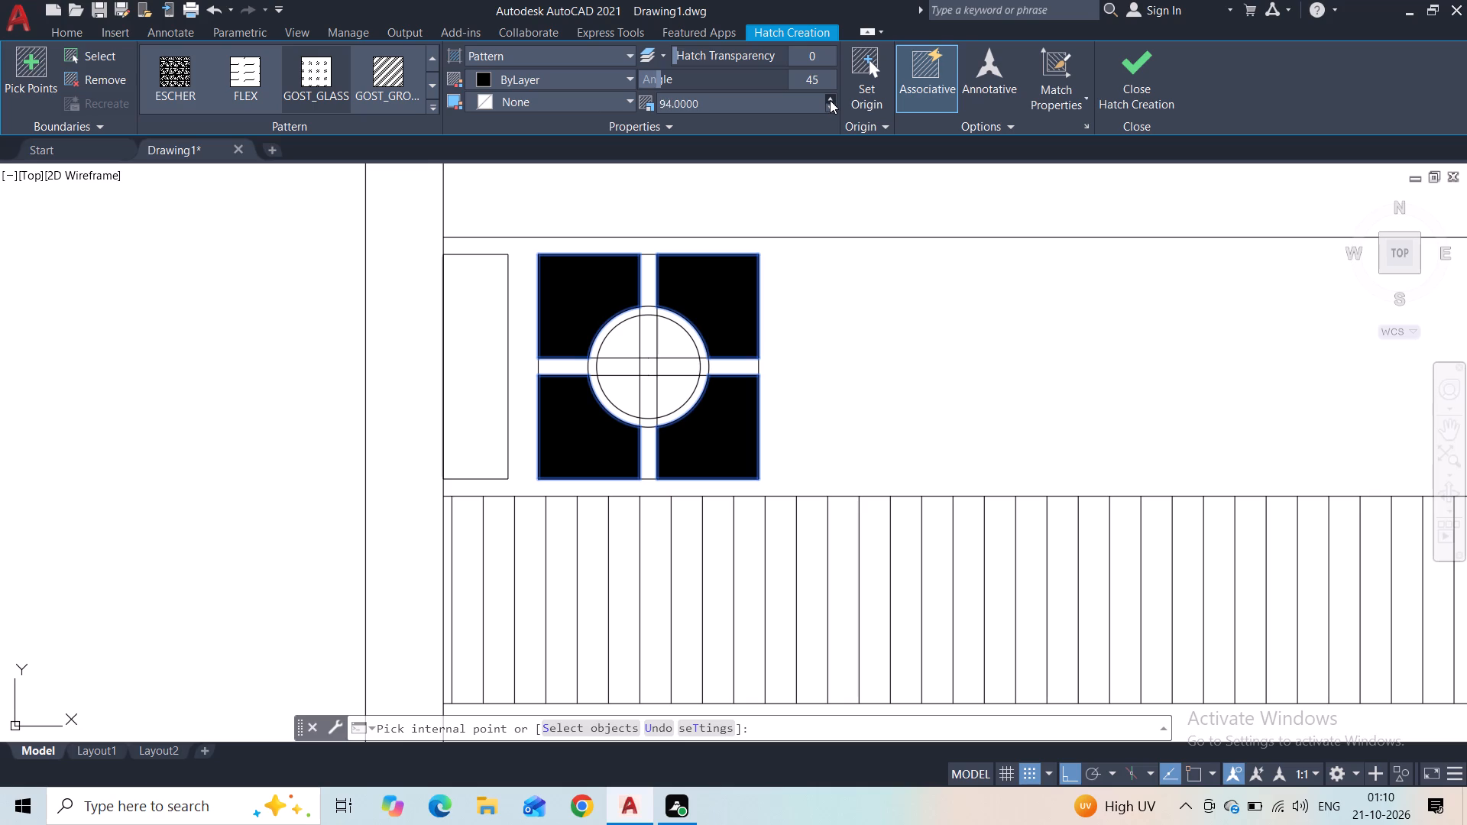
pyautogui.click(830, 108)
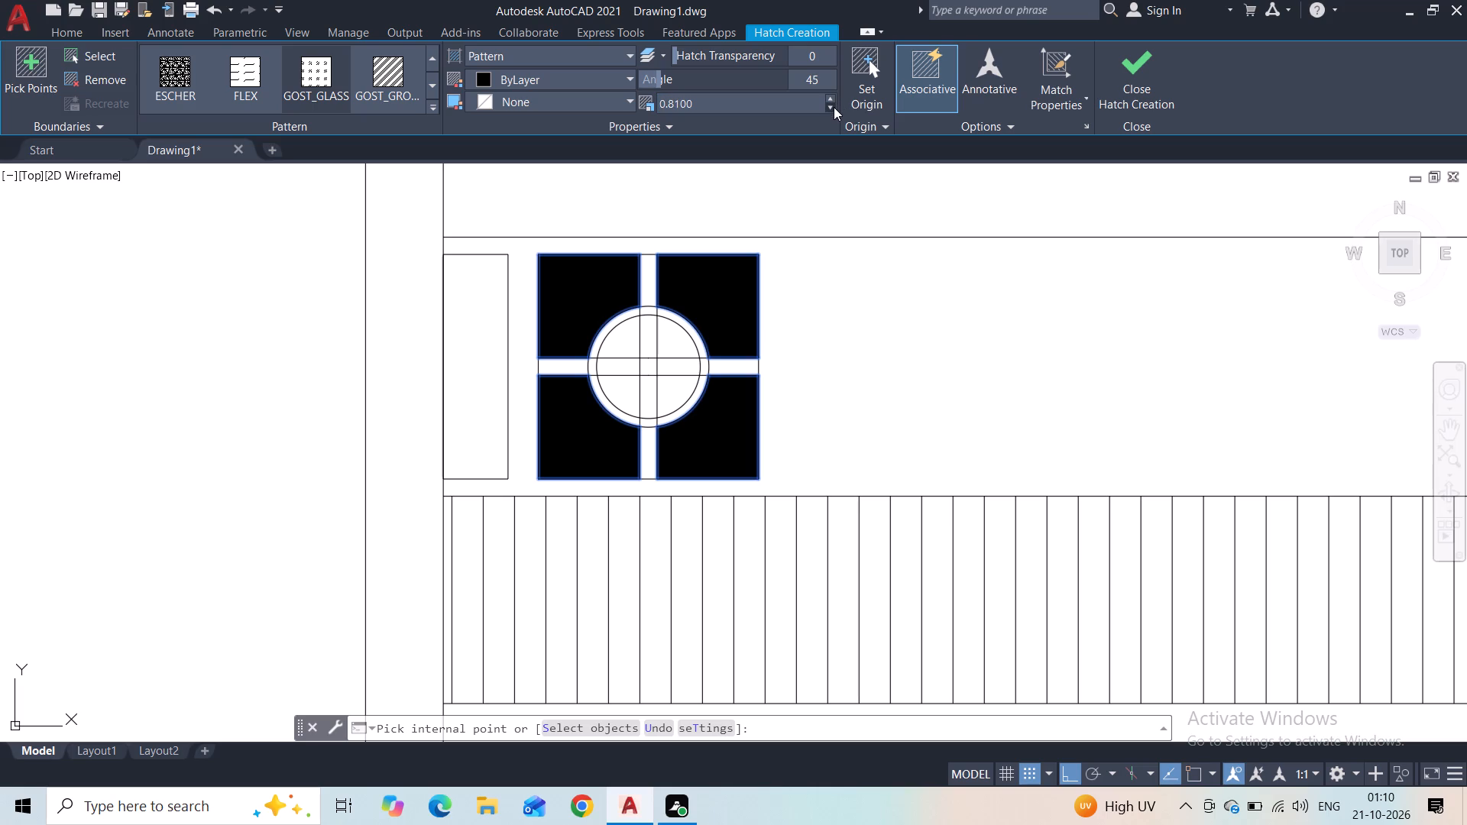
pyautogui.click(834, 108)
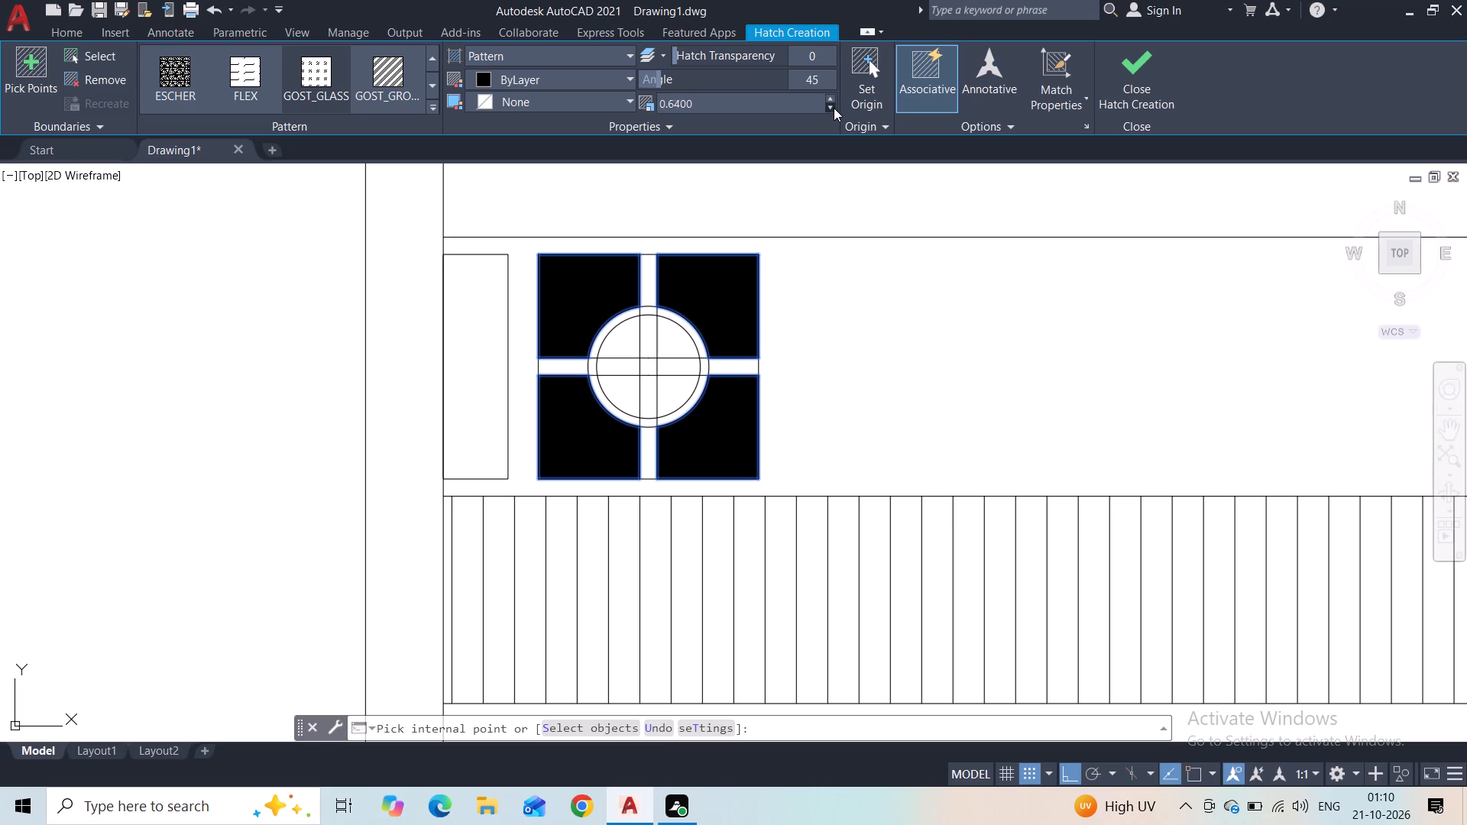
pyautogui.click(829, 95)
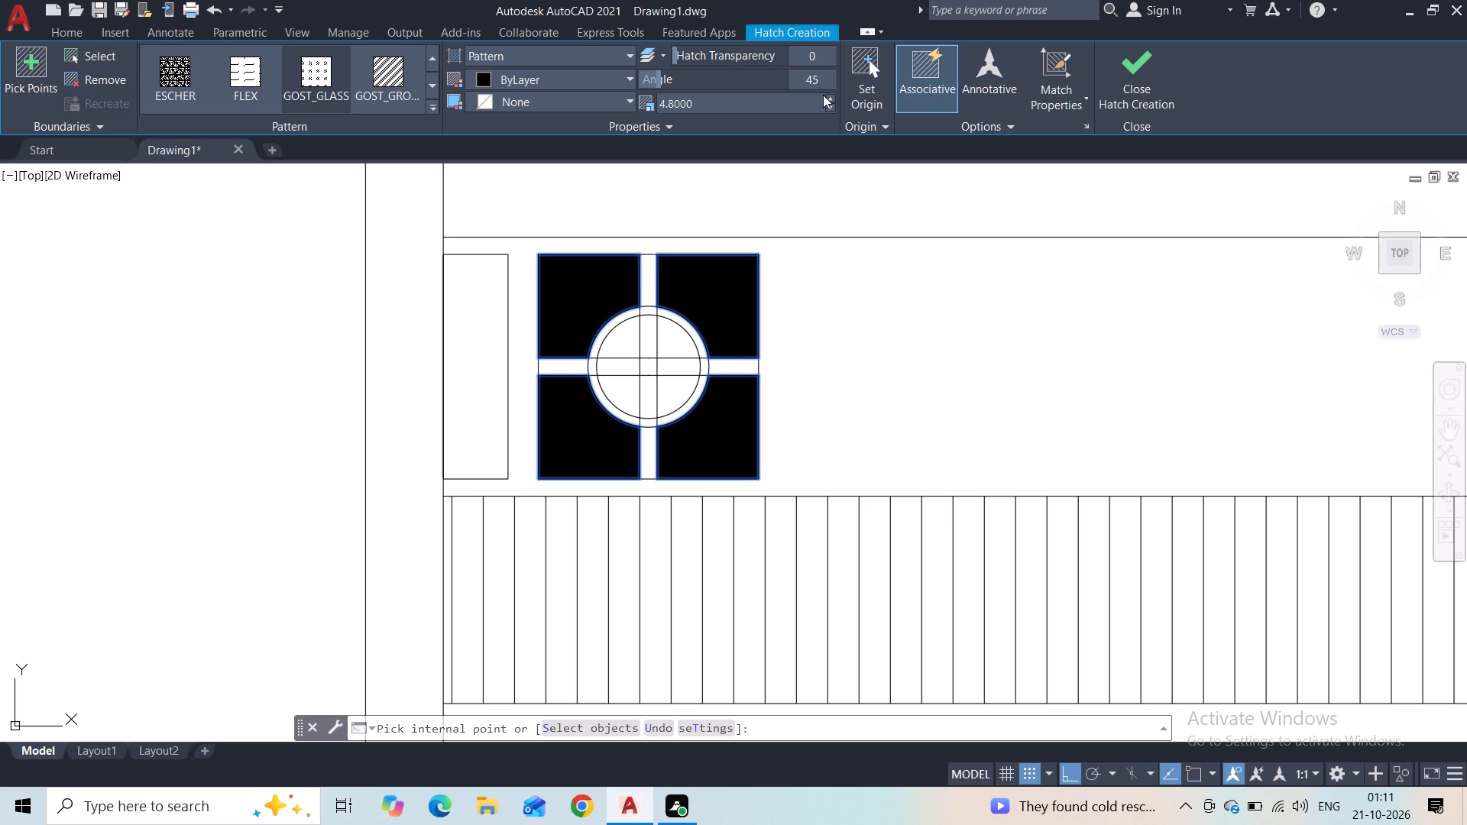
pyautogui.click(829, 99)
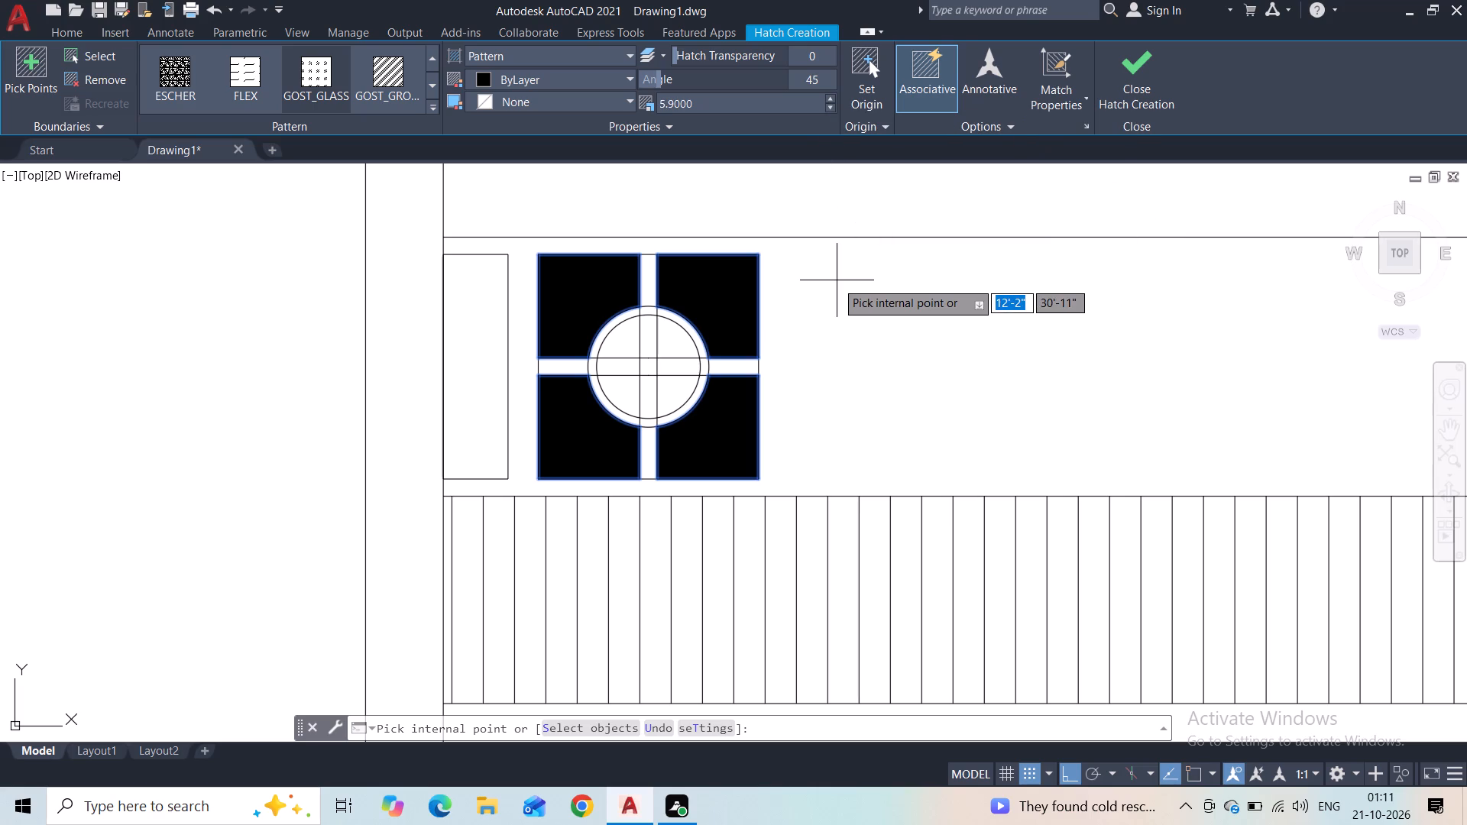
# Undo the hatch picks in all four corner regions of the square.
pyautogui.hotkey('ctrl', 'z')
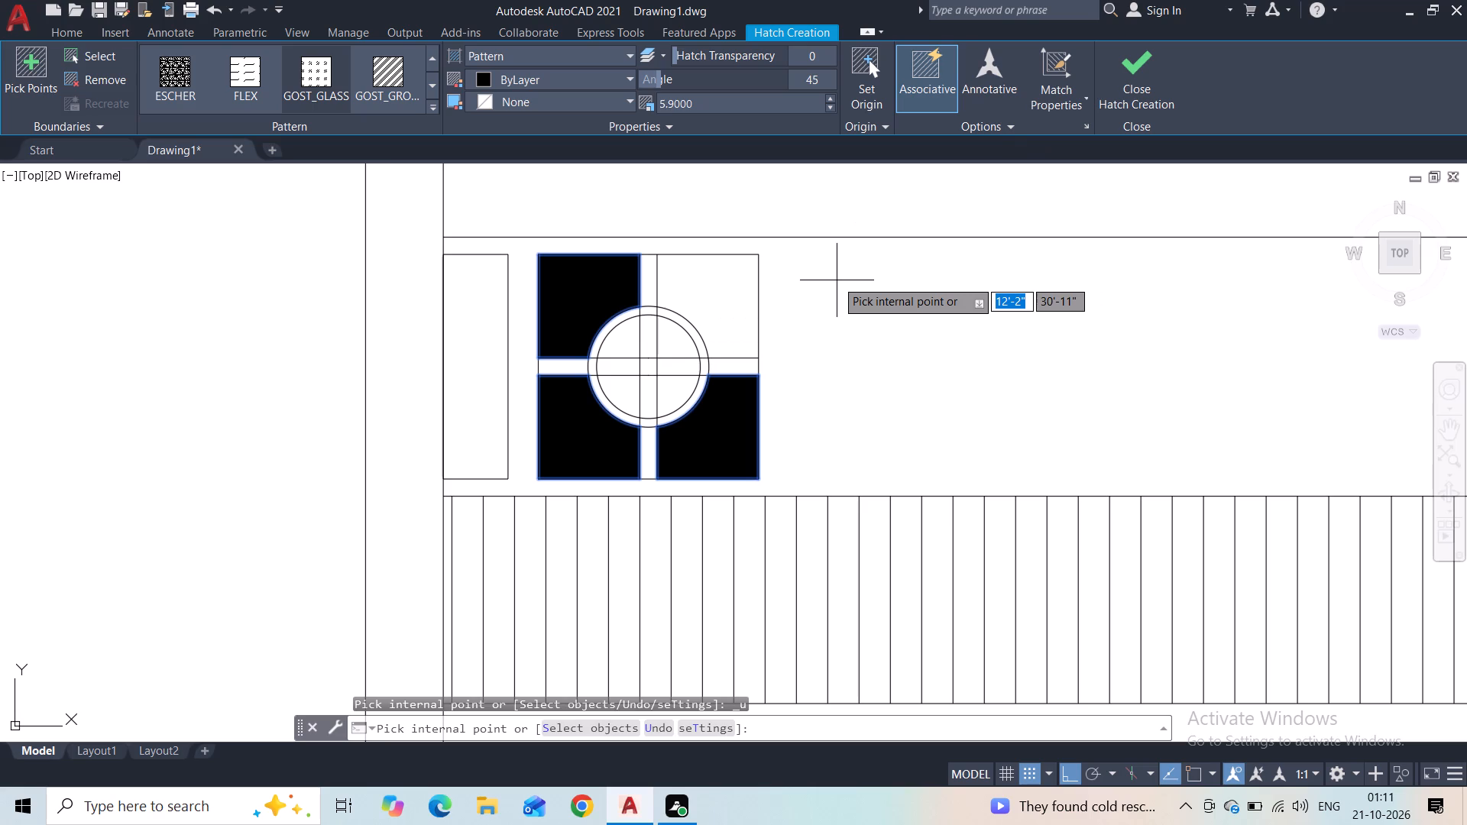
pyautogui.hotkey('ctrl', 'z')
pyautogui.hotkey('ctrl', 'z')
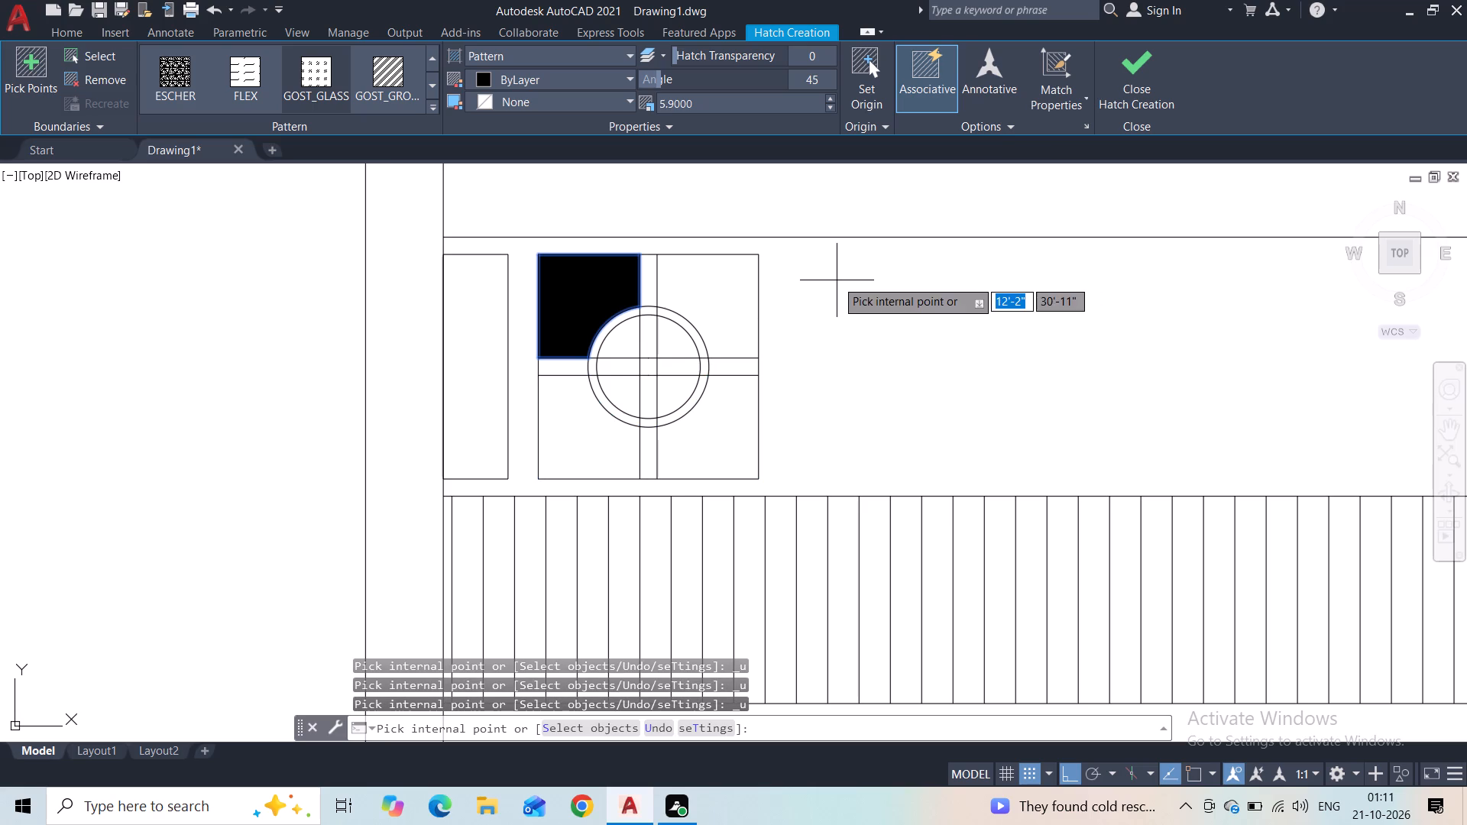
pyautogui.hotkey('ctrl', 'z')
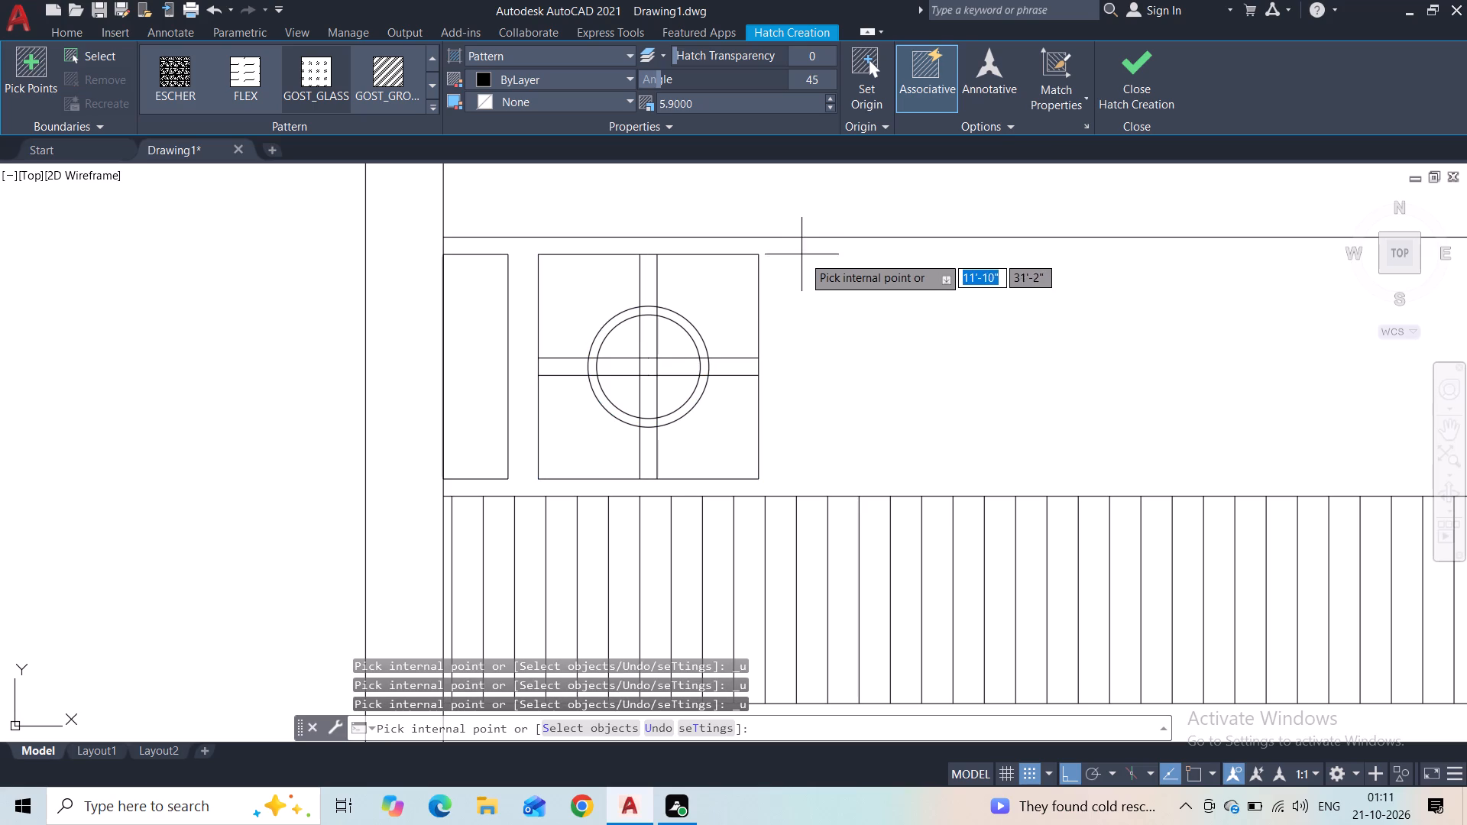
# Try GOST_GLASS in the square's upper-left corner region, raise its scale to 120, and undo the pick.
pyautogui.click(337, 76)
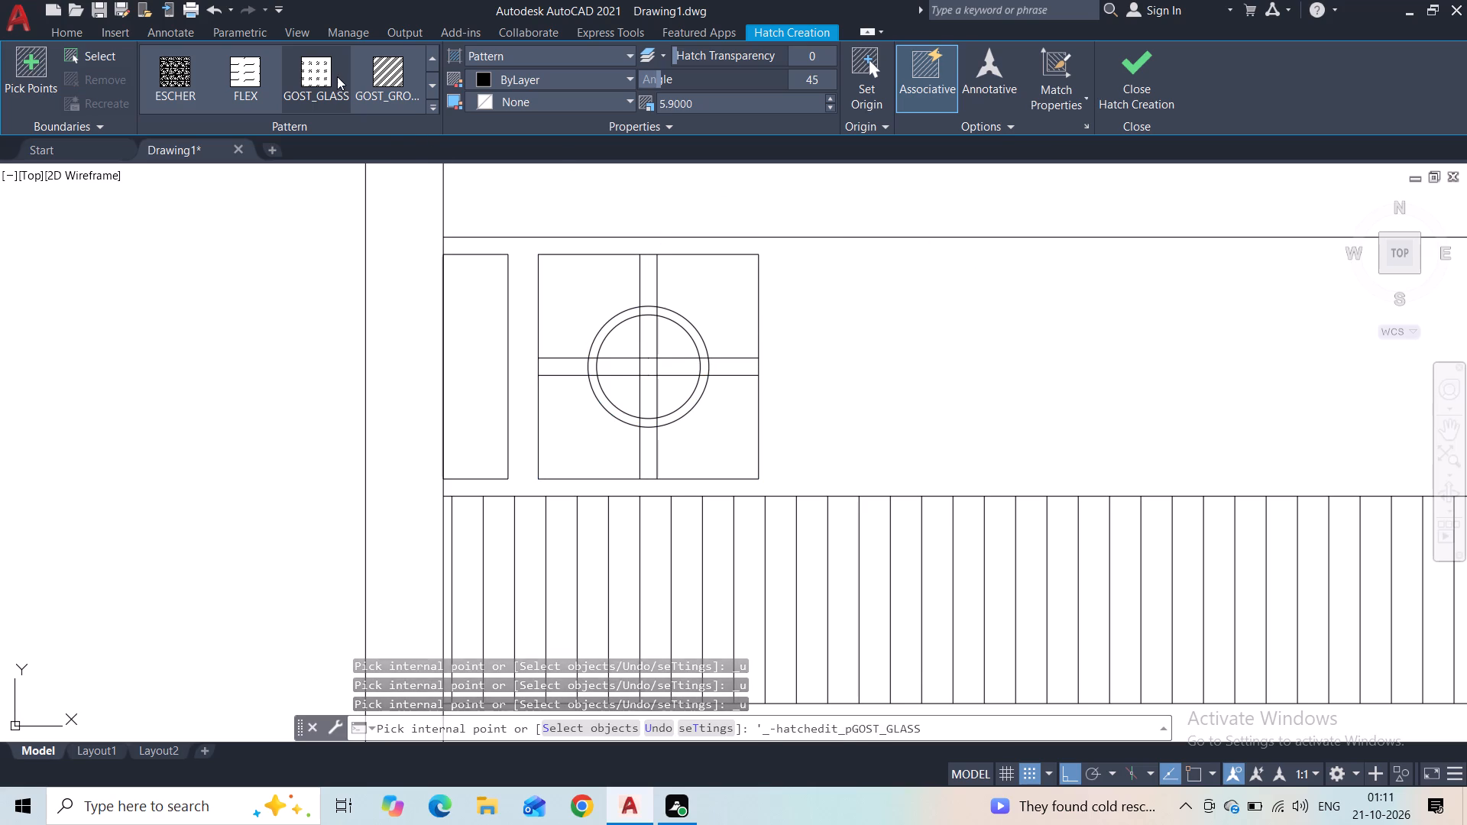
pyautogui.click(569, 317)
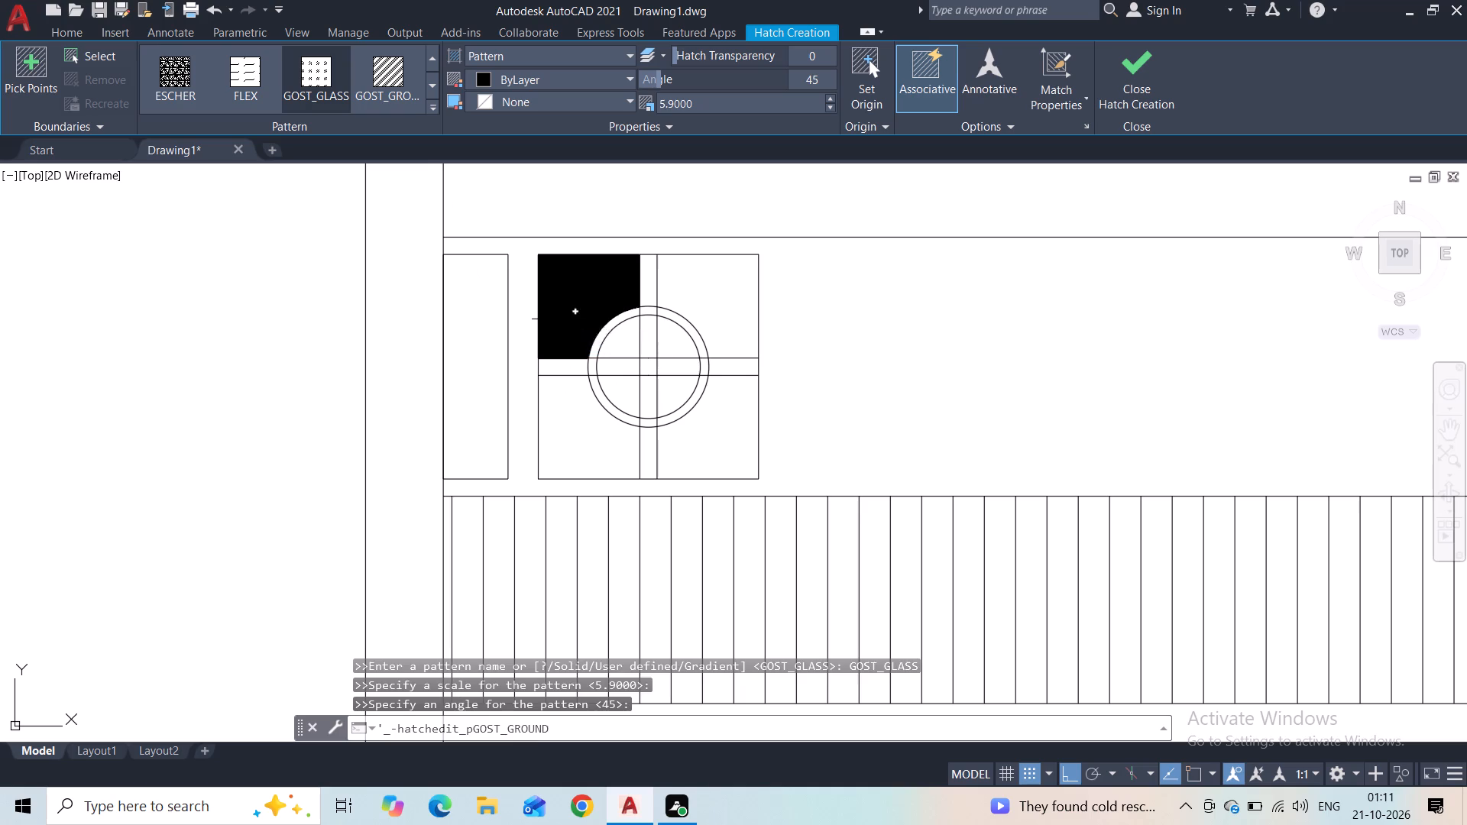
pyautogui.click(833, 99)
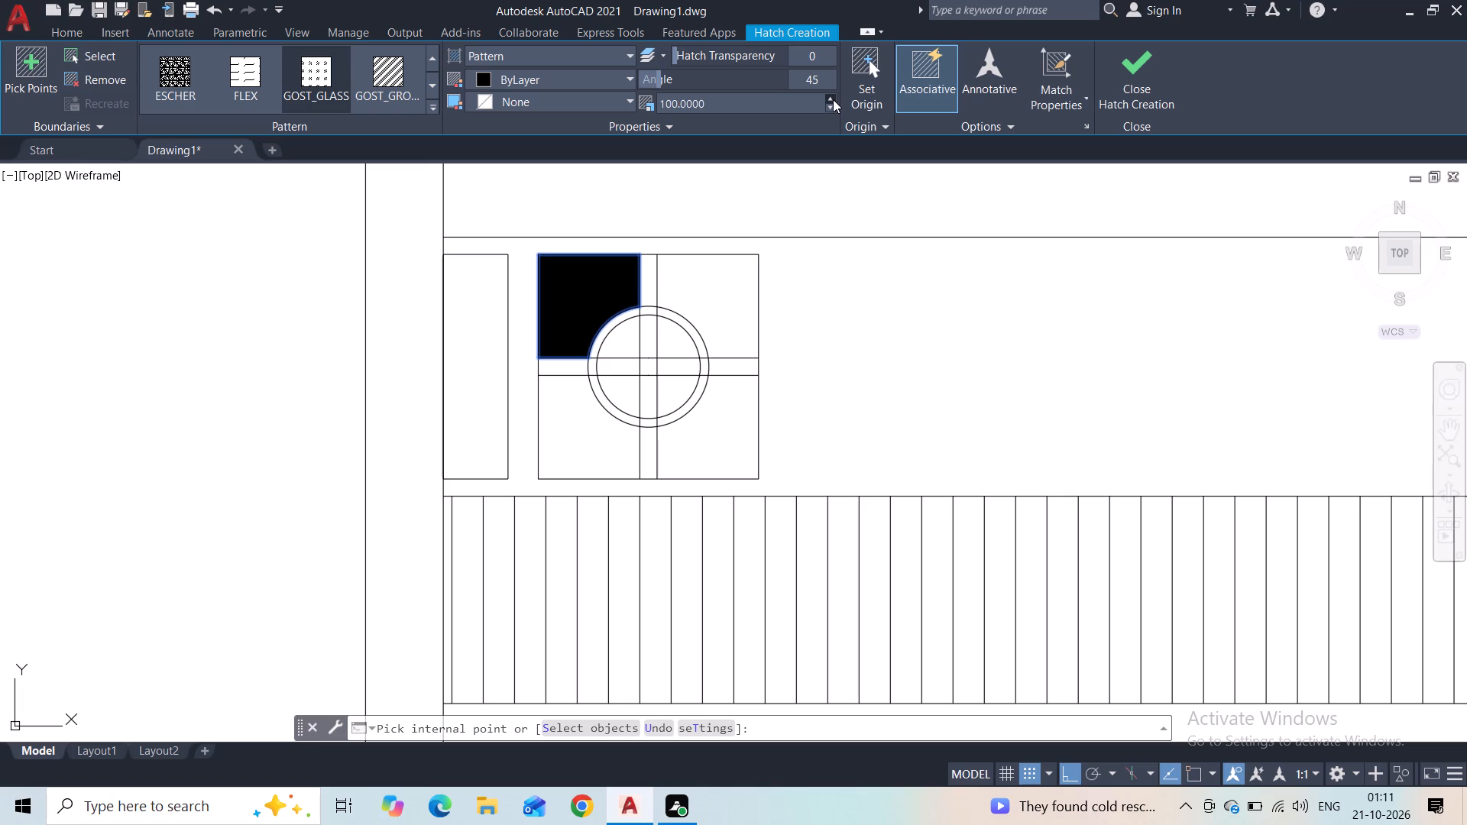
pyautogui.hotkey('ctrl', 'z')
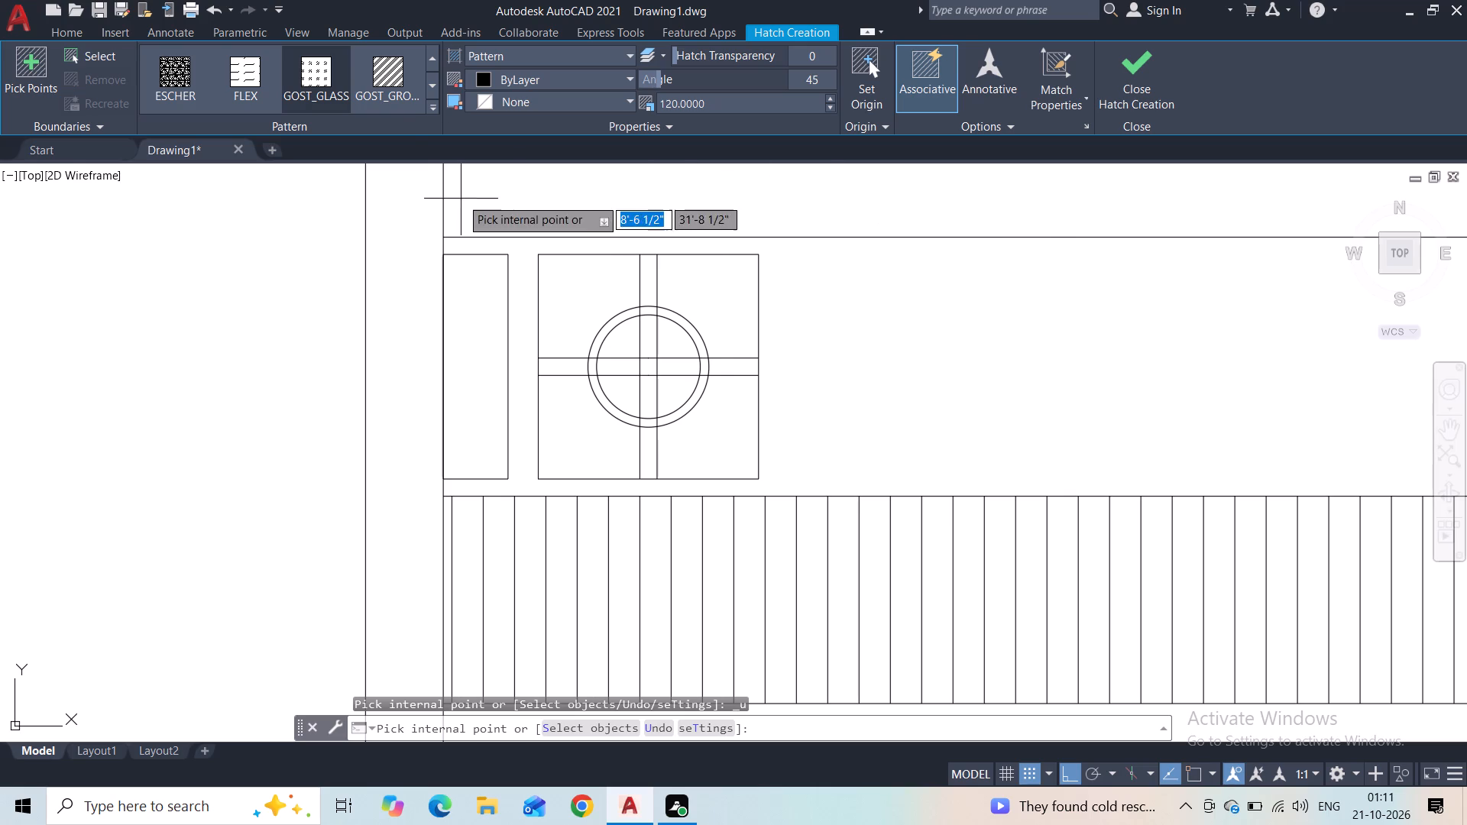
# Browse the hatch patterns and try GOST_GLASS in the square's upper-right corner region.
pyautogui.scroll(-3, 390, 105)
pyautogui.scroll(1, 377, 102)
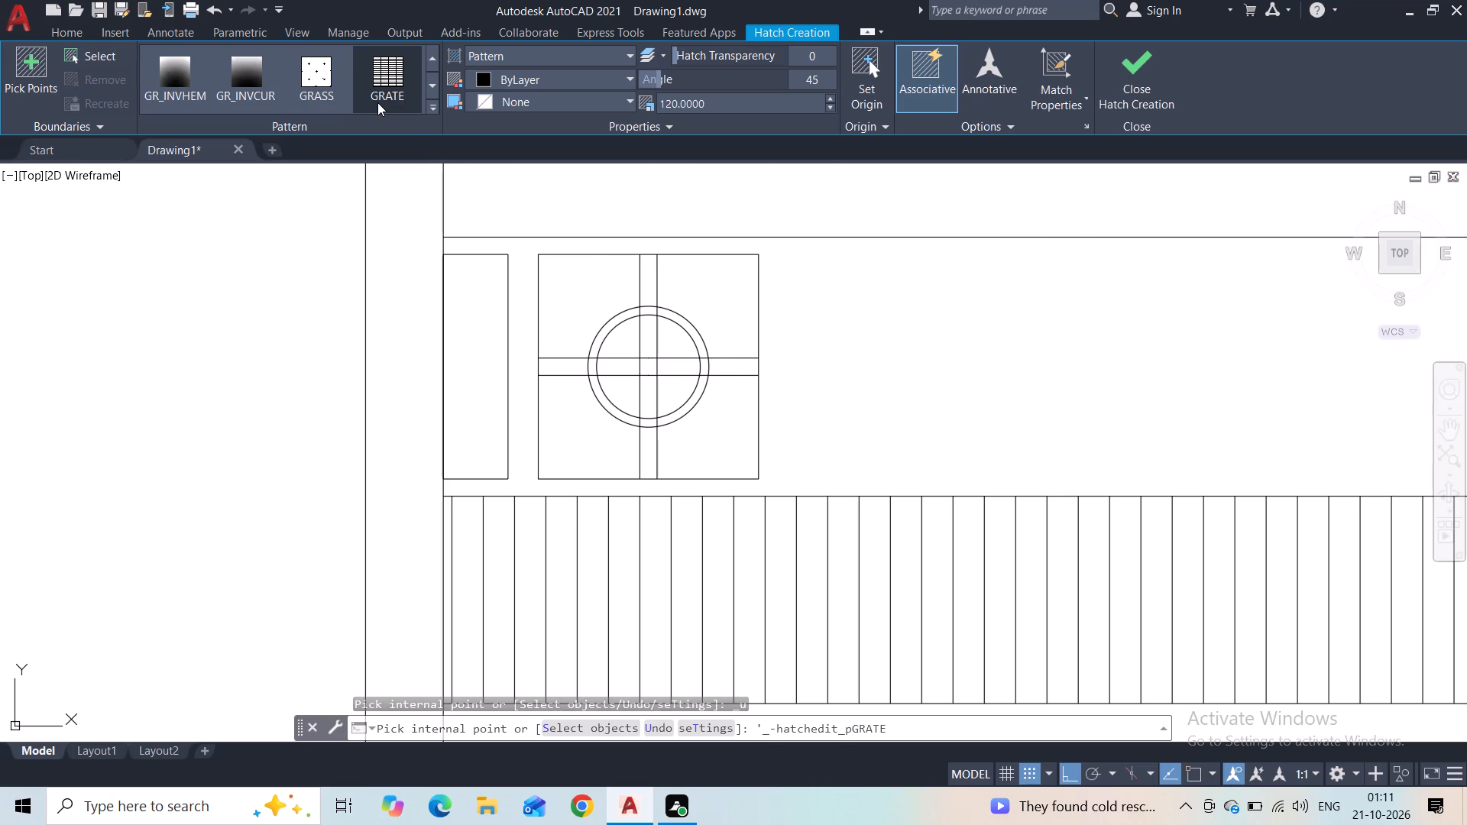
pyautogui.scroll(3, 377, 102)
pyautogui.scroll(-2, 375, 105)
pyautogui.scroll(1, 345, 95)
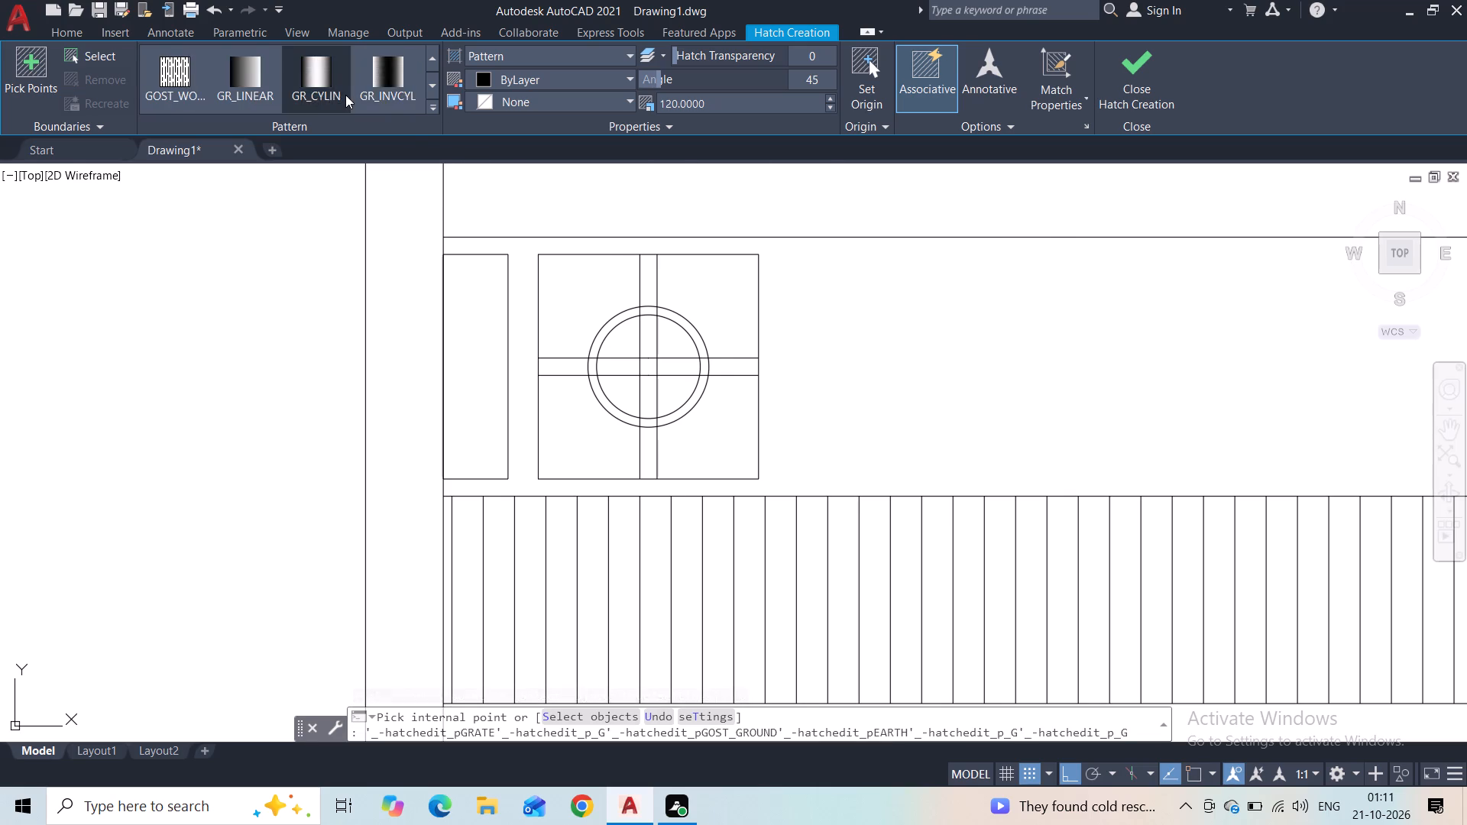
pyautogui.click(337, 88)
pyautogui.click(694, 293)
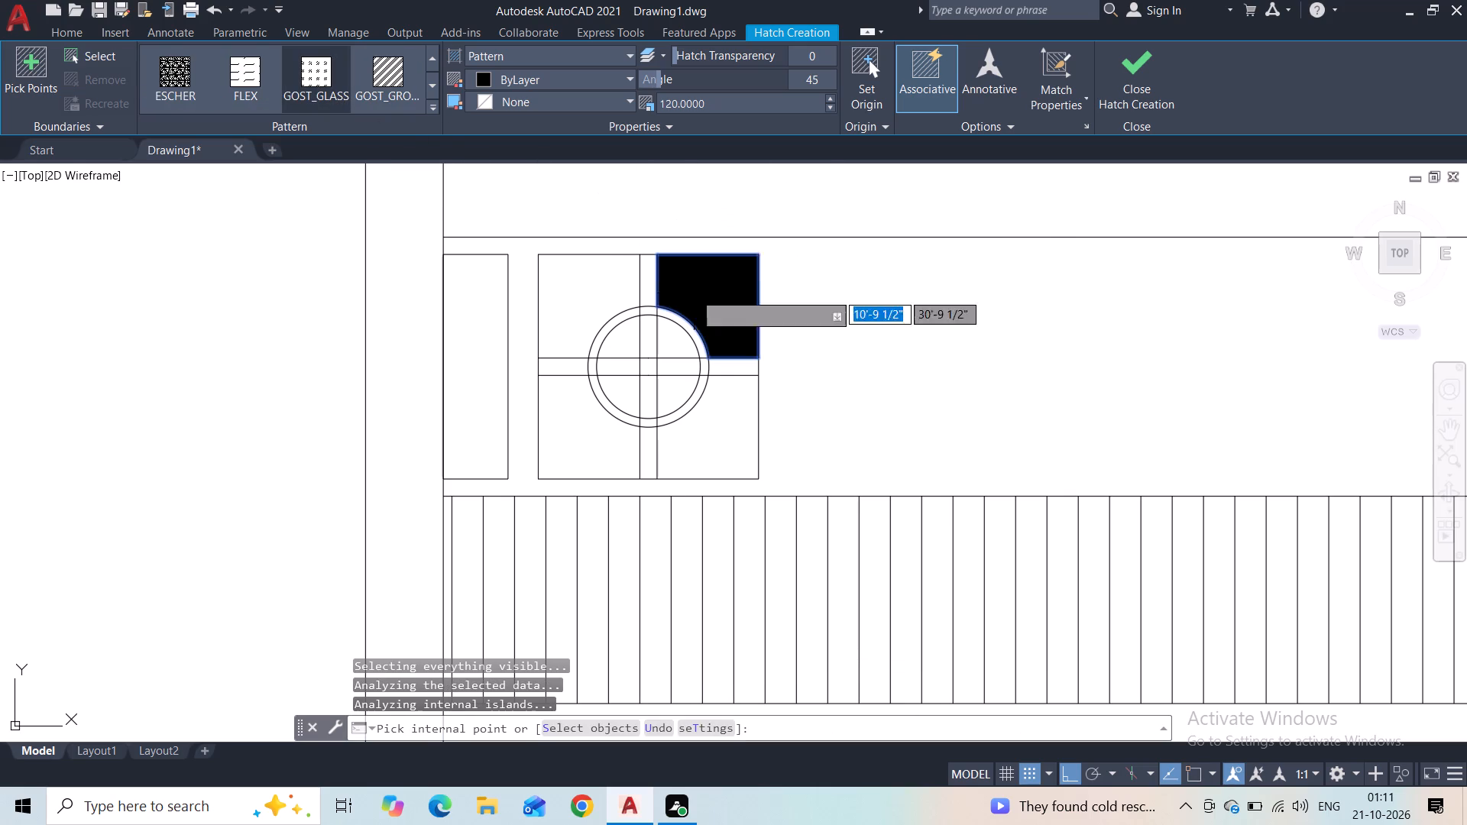
# Lower the hatch scale to 5.1 and discard the hatch in the square's upper-right corner region.
pyautogui.click(831, 104)
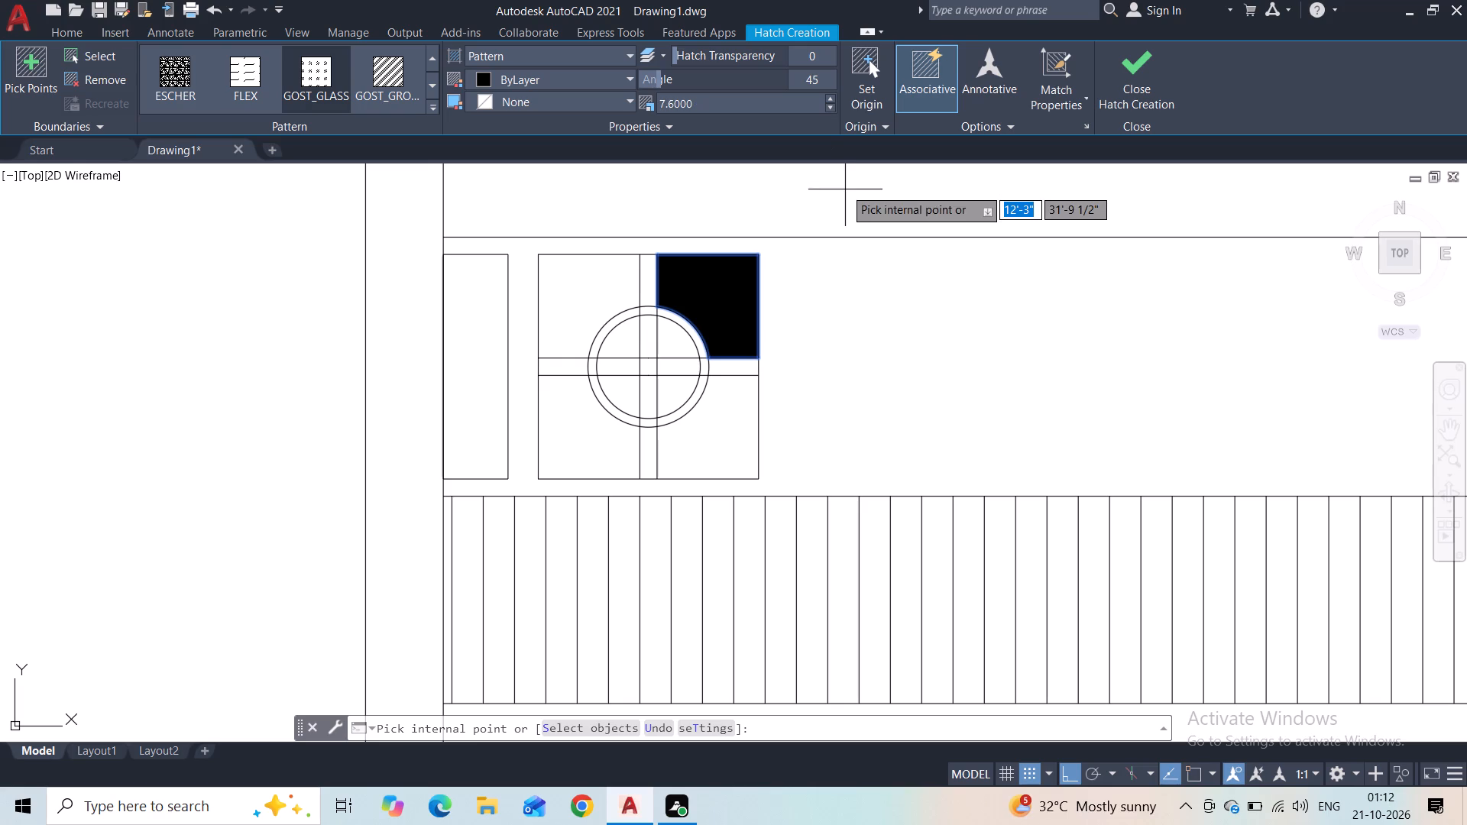
pyautogui.click(827, 111)
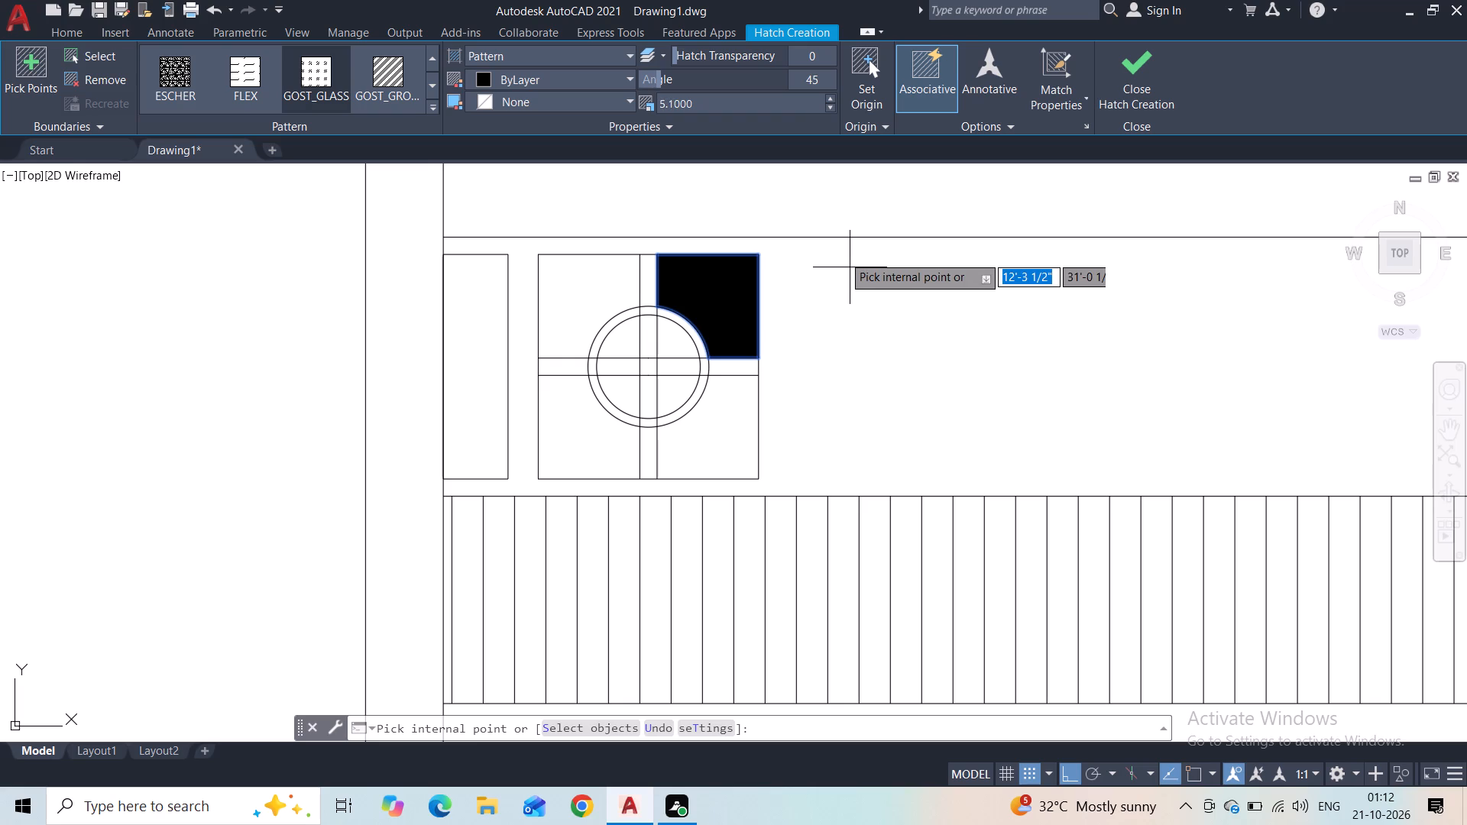
pyautogui.hotkey('ctrl', 'z')
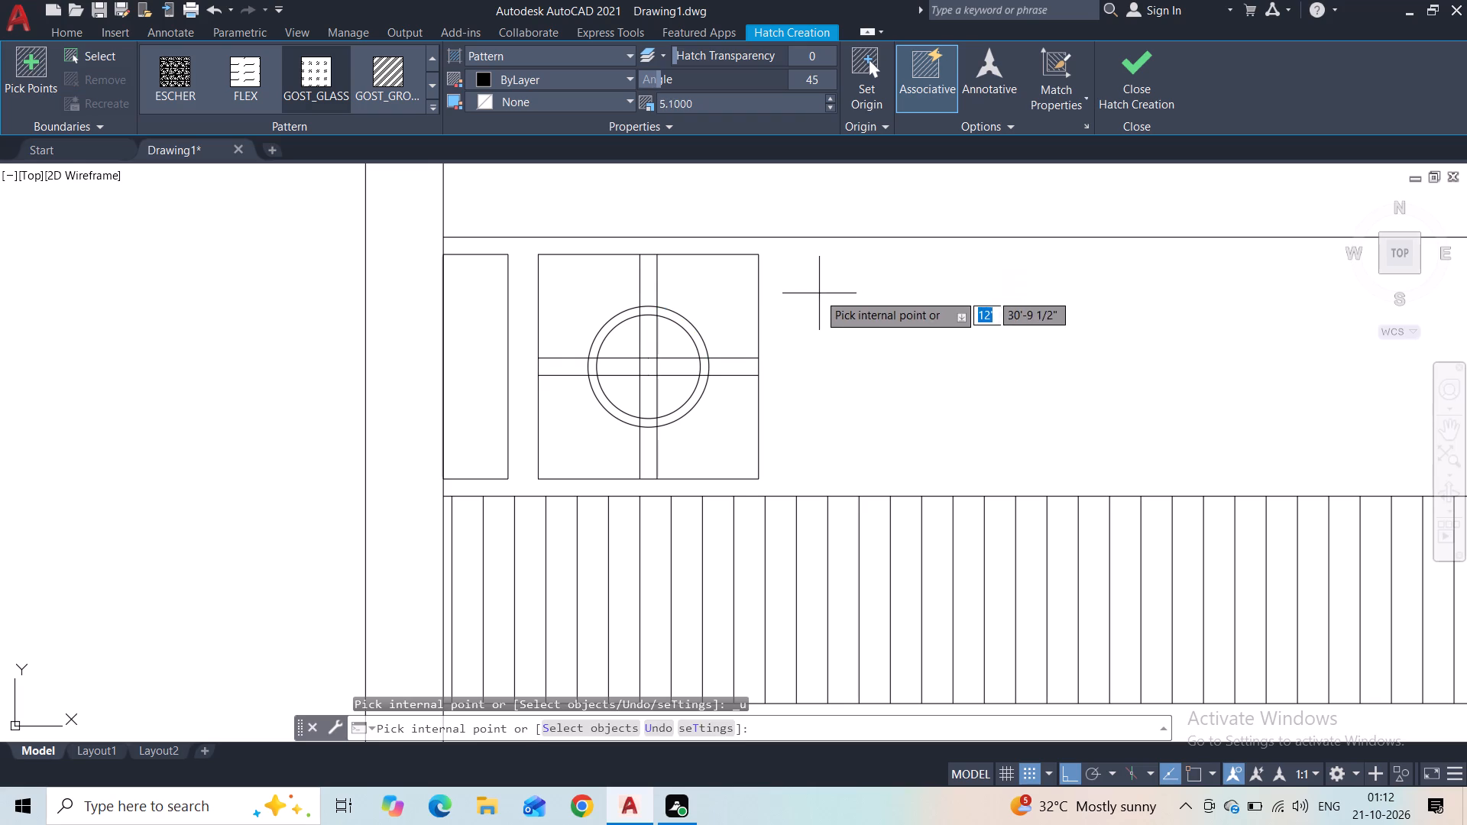
pyautogui.press('Escape')
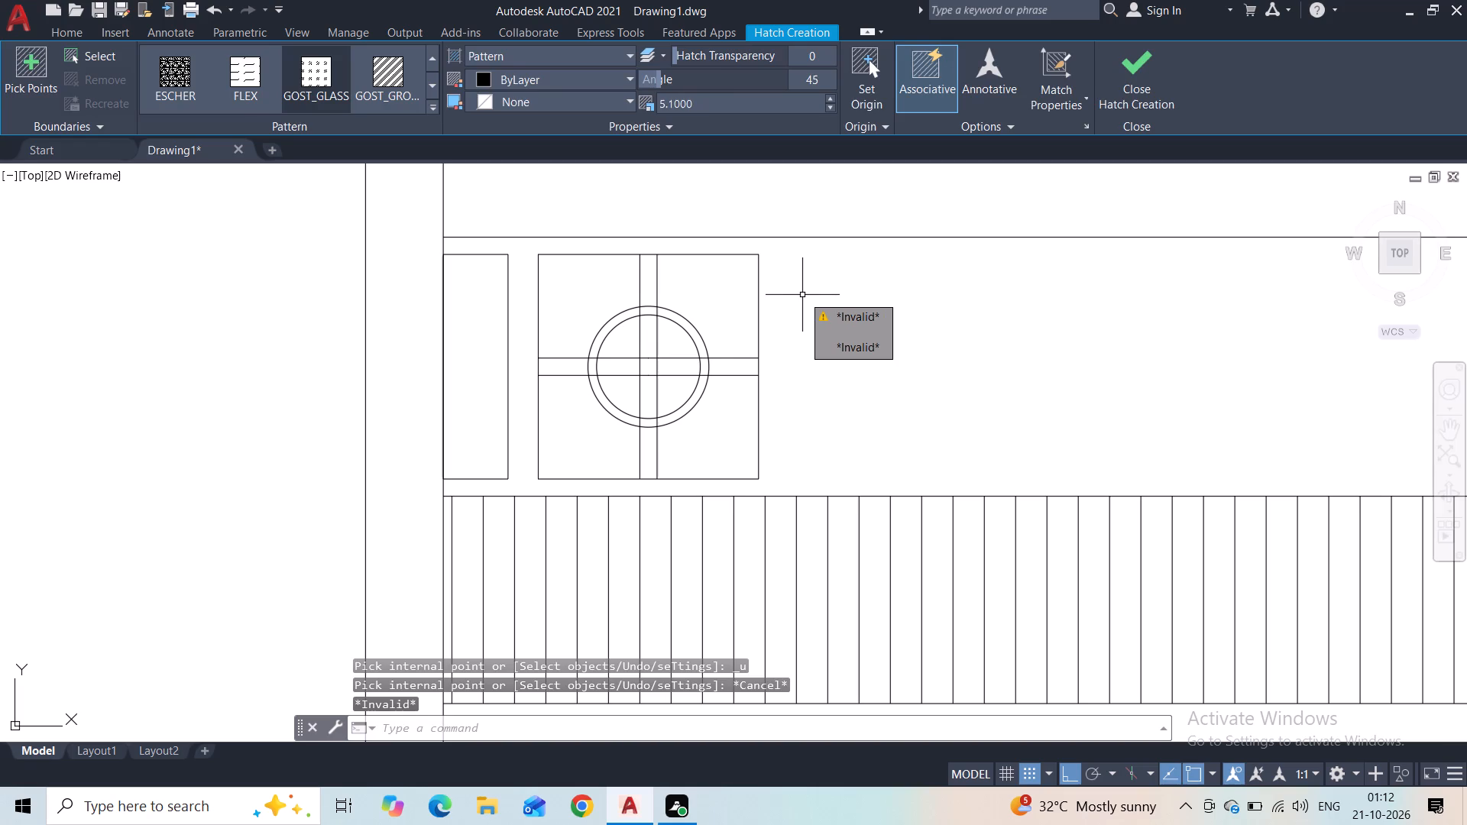
# Hatch the square's upper-left corner region outside the ring with the INSUL pattern.
pyautogui.scroll(-2, 834, 296)
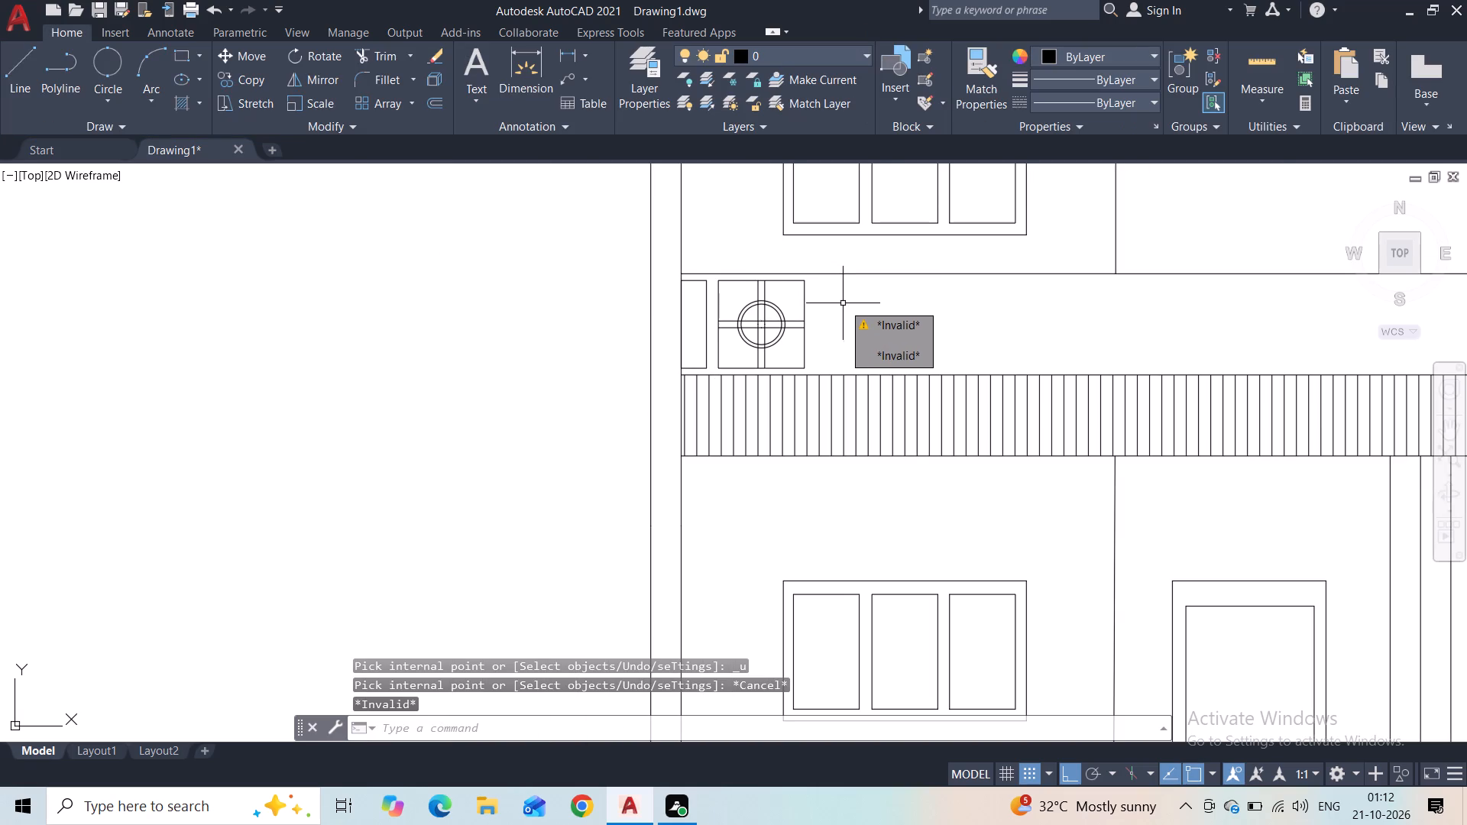
pyautogui.press('h')
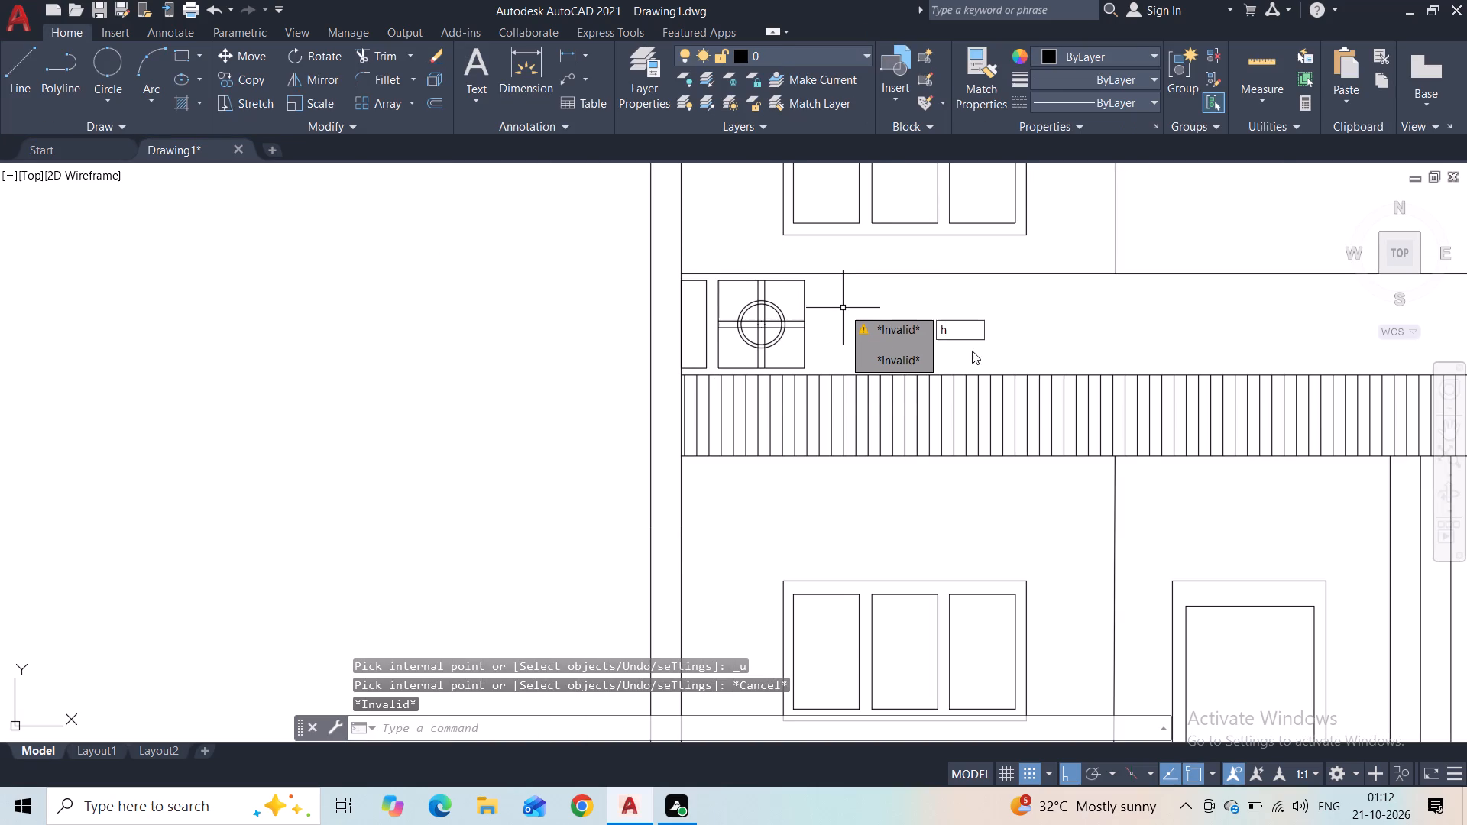
pyautogui.click(973, 350)
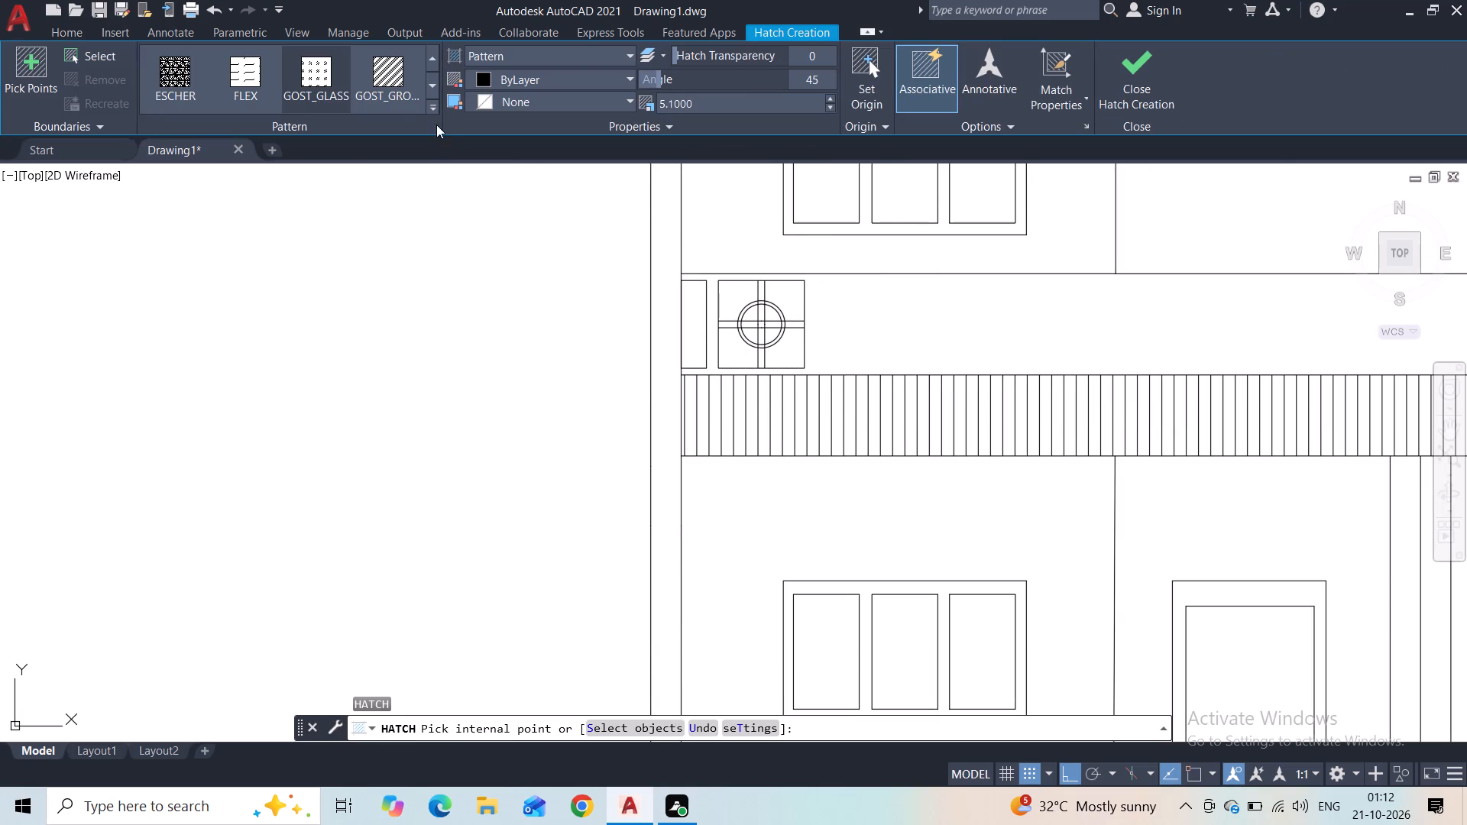
pyautogui.click(432, 105)
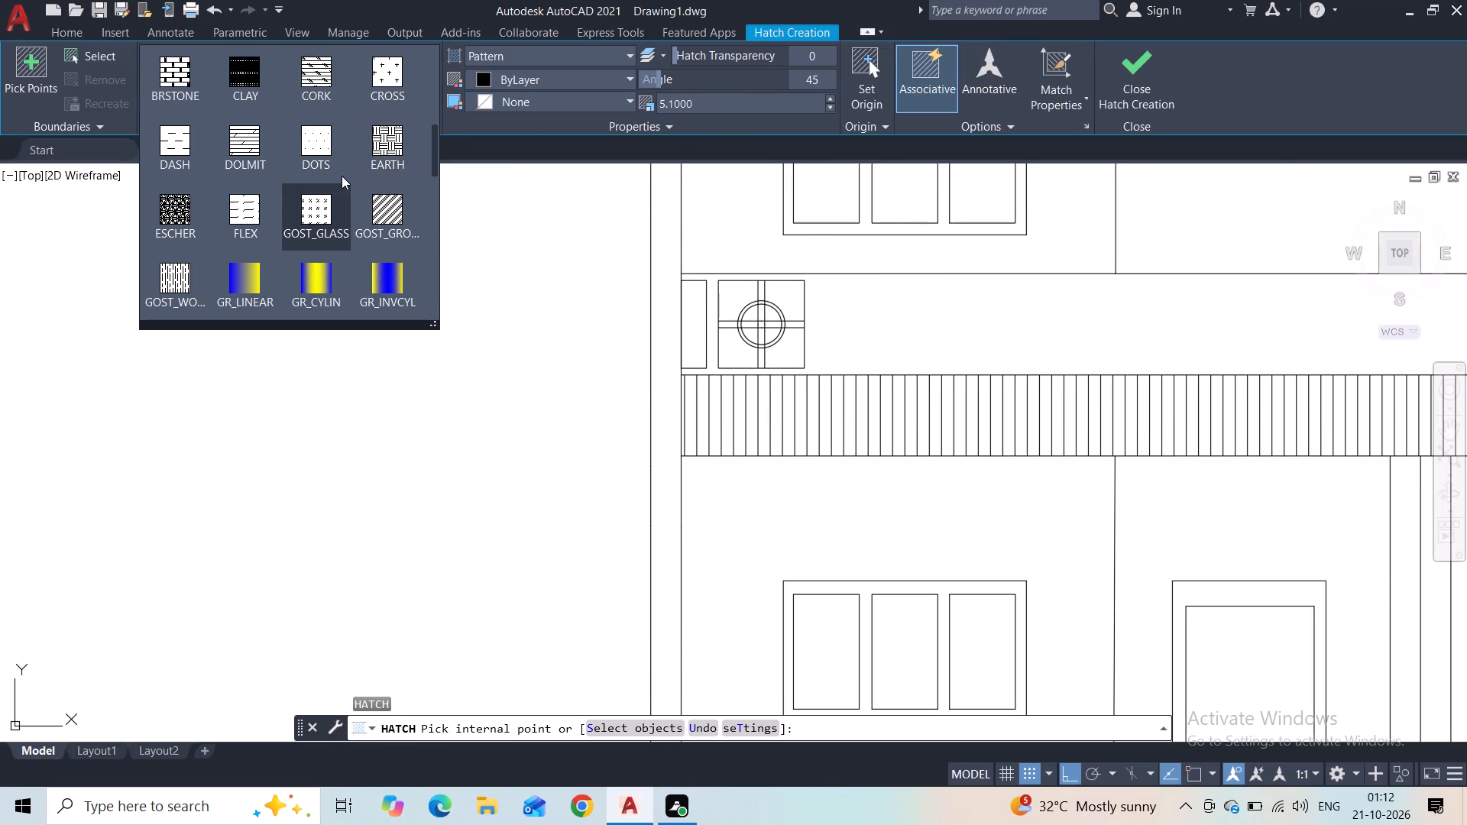
pyautogui.scroll(-4, 342, 176)
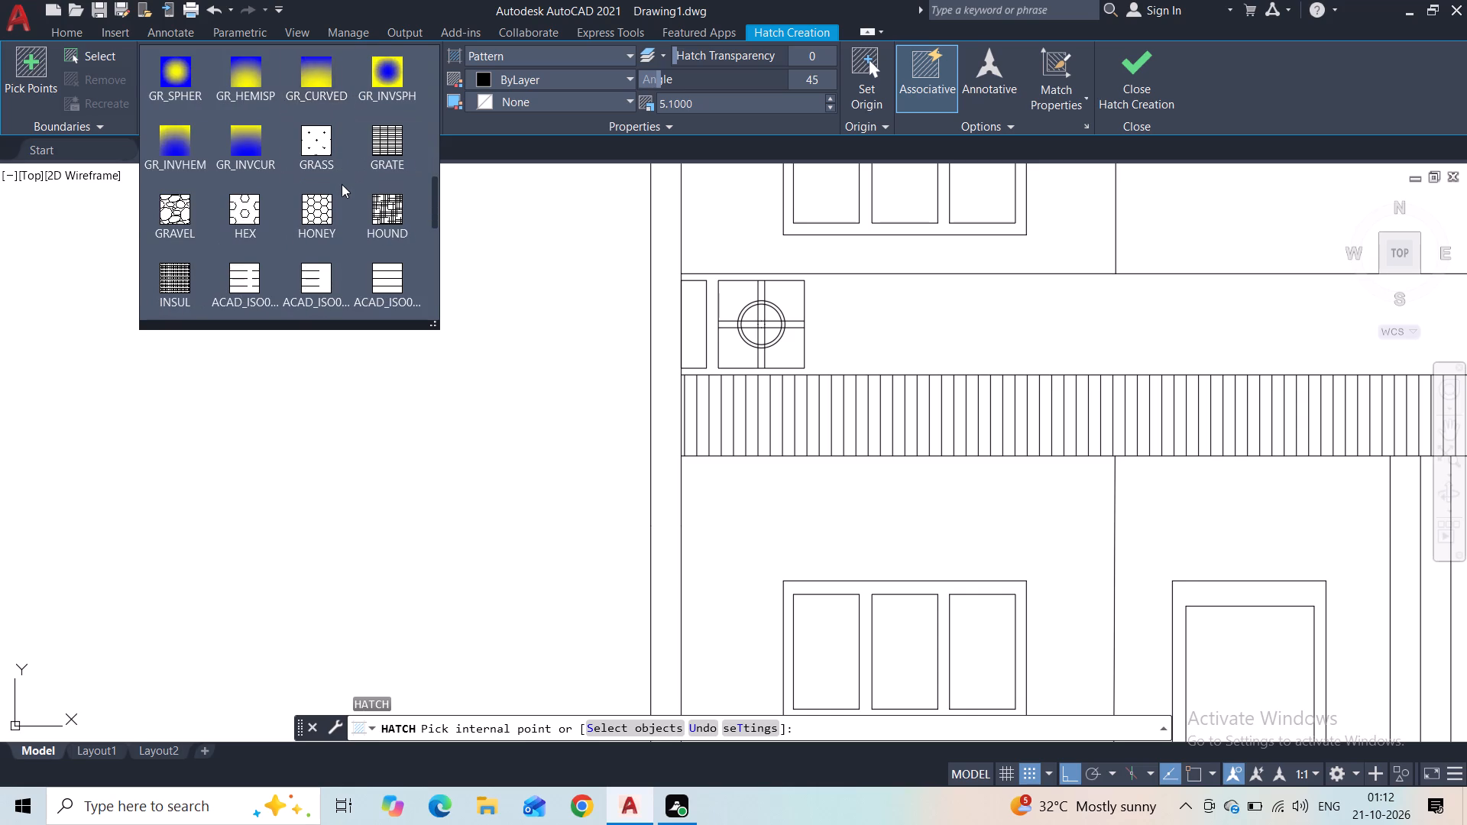
pyautogui.scroll(-1, 342, 184)
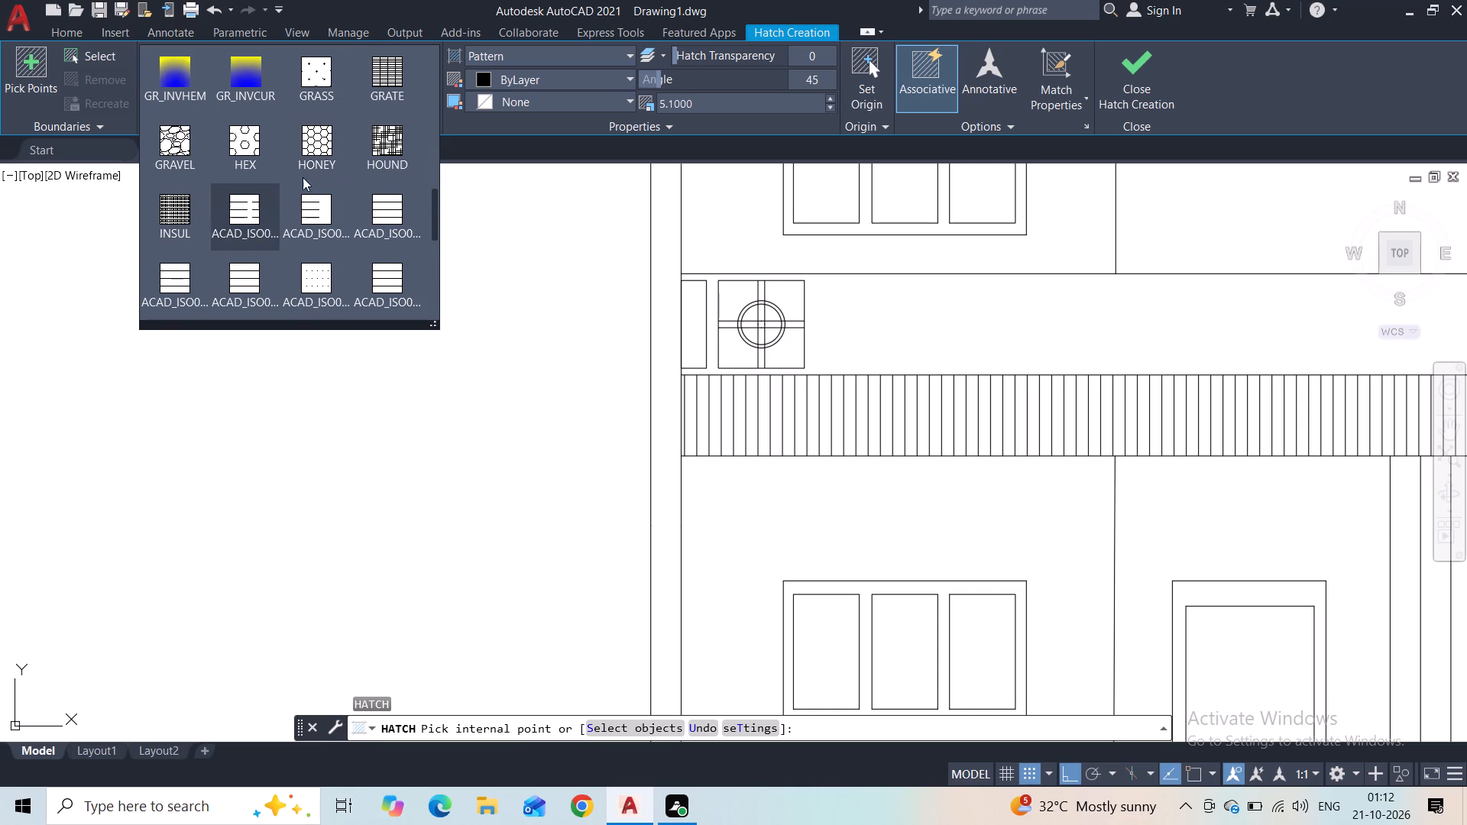
pyautogui.click(201, 213)
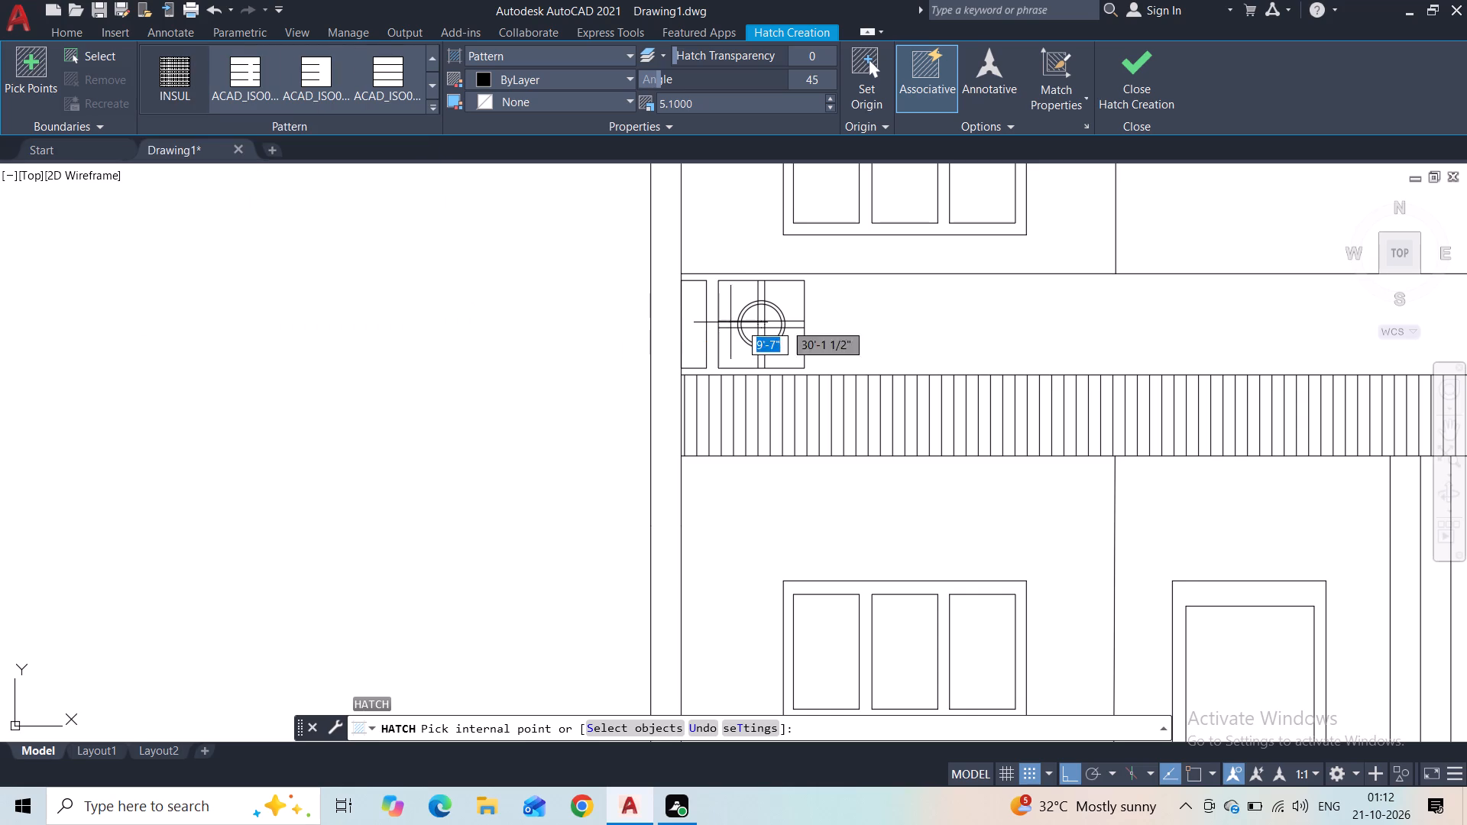
pyautogui.scroll(2, 744, 306)
pyautogui.click(721, 294)
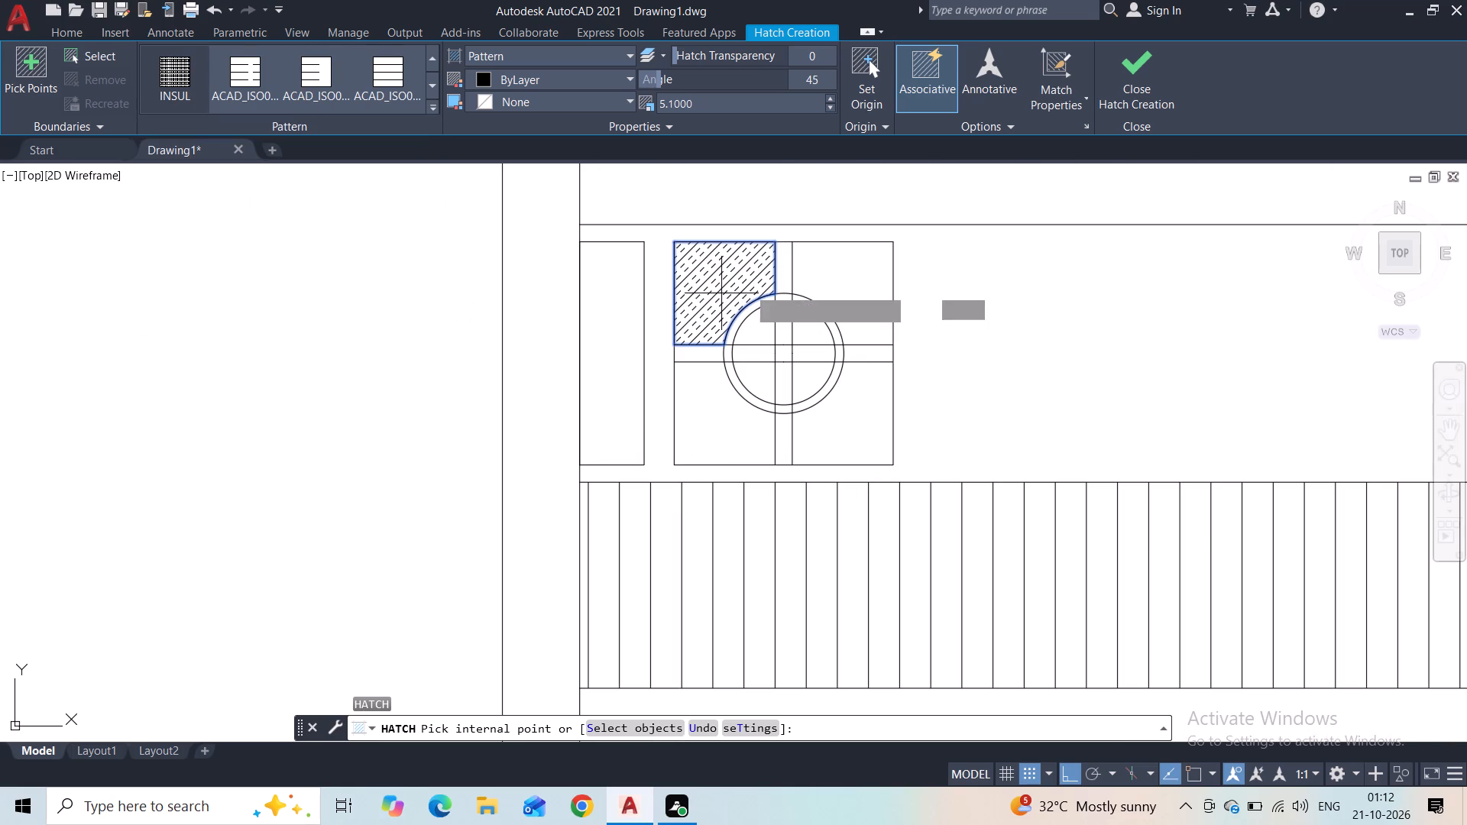
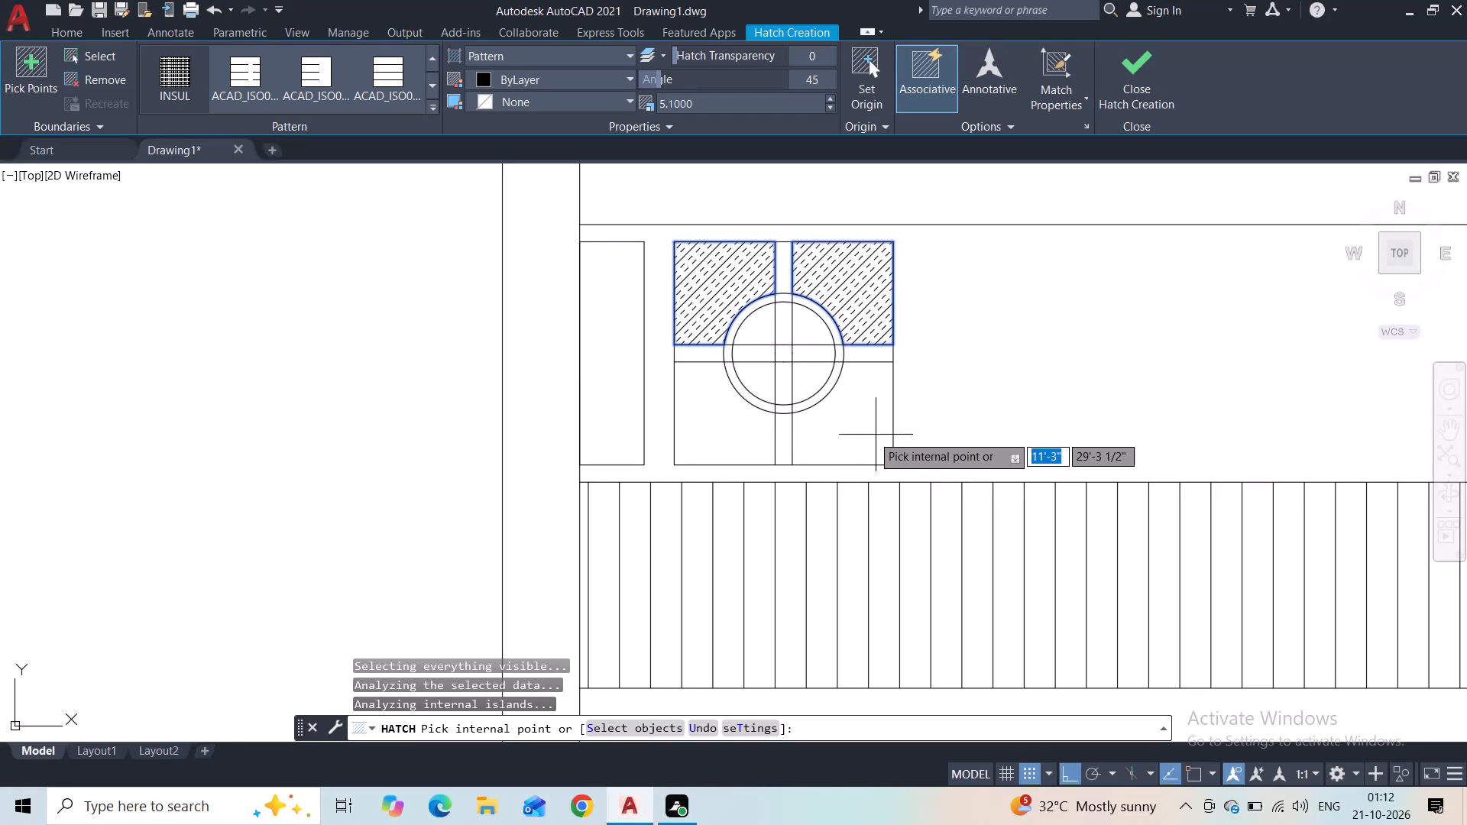
# Hatch the square's two lower corner regions outside the ring with the INSUL pattern and finish the hatch.
pyautogui.click(864, 431)
pyautogui.click(717, 419)
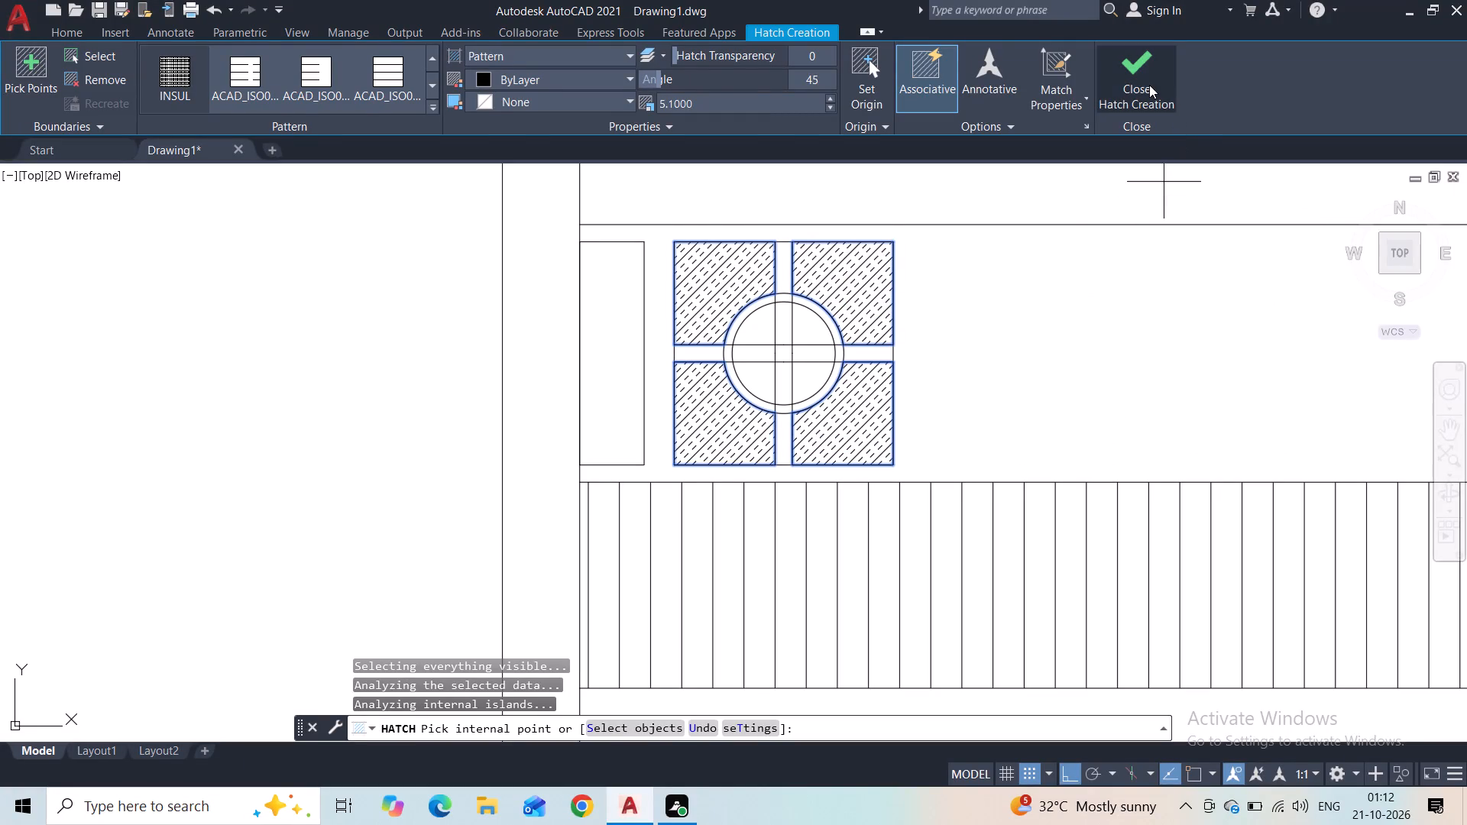
pyautogui.click(1149, 85)
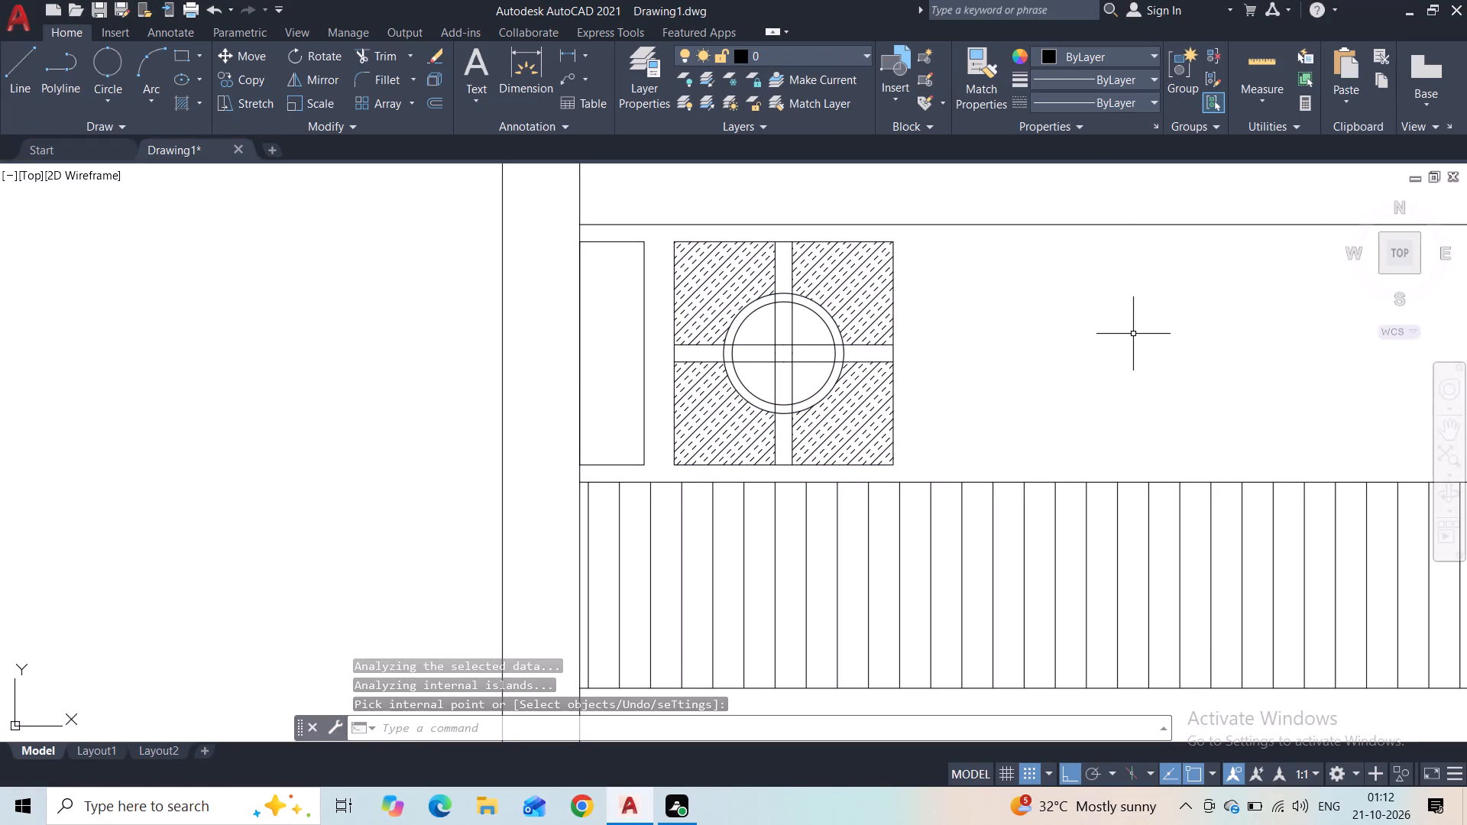
# Copy the whole hatched ring panel horizontally along the railing, placing copies about 2'-4 3/4" and 4'-9 3/4" to its right.
pyautogui.scroll(-3, 1038, 232)
pyautogui.moveTo(1032, 260); pyautogui.dragTo(759, 383, button='middle')
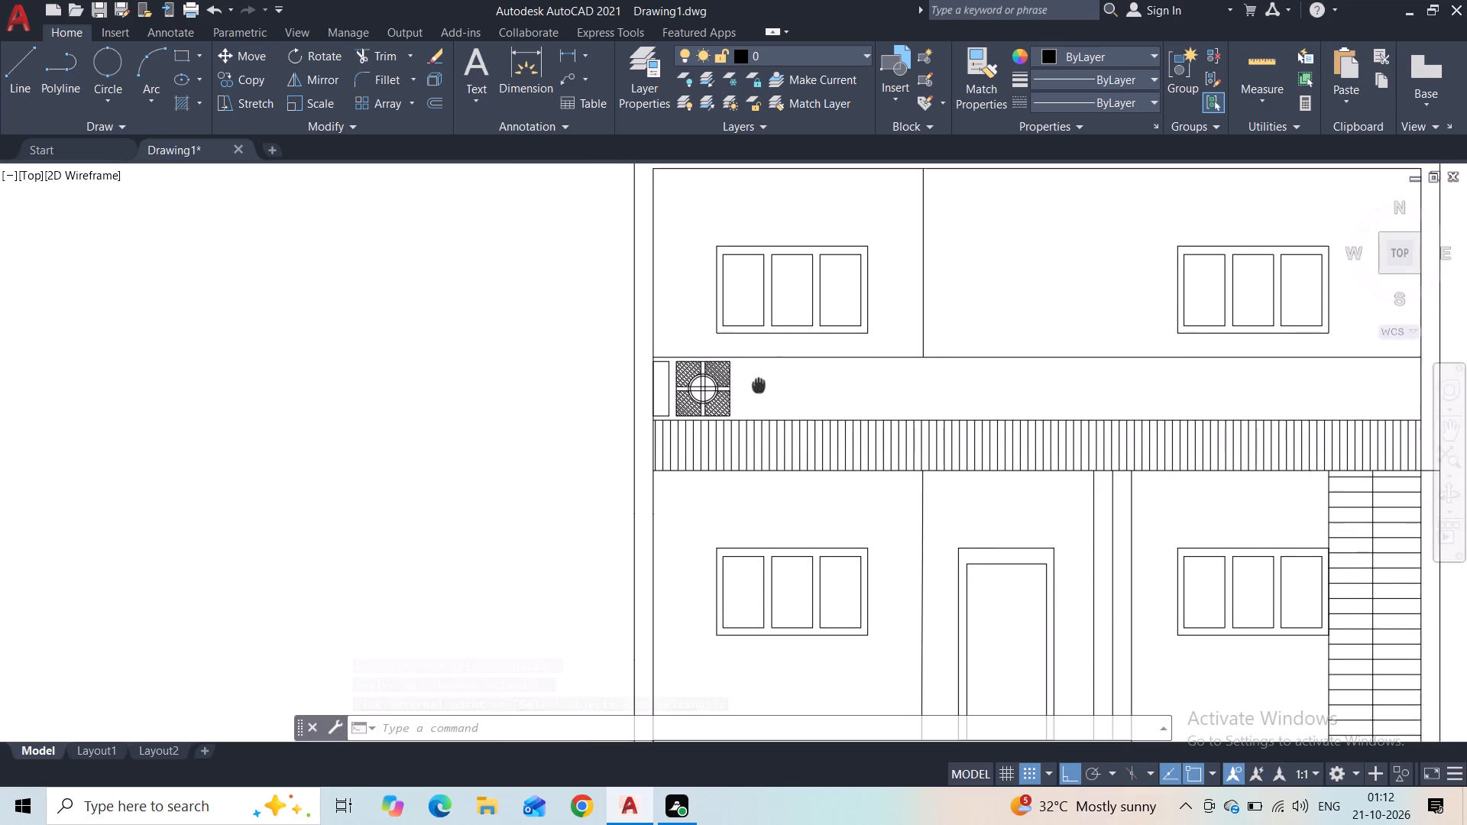
pyautogui.moveTo(759, 383); pyautogui.dragTo(758, 385, button='middle')
pyautogui.scroll(2, 756, 377)
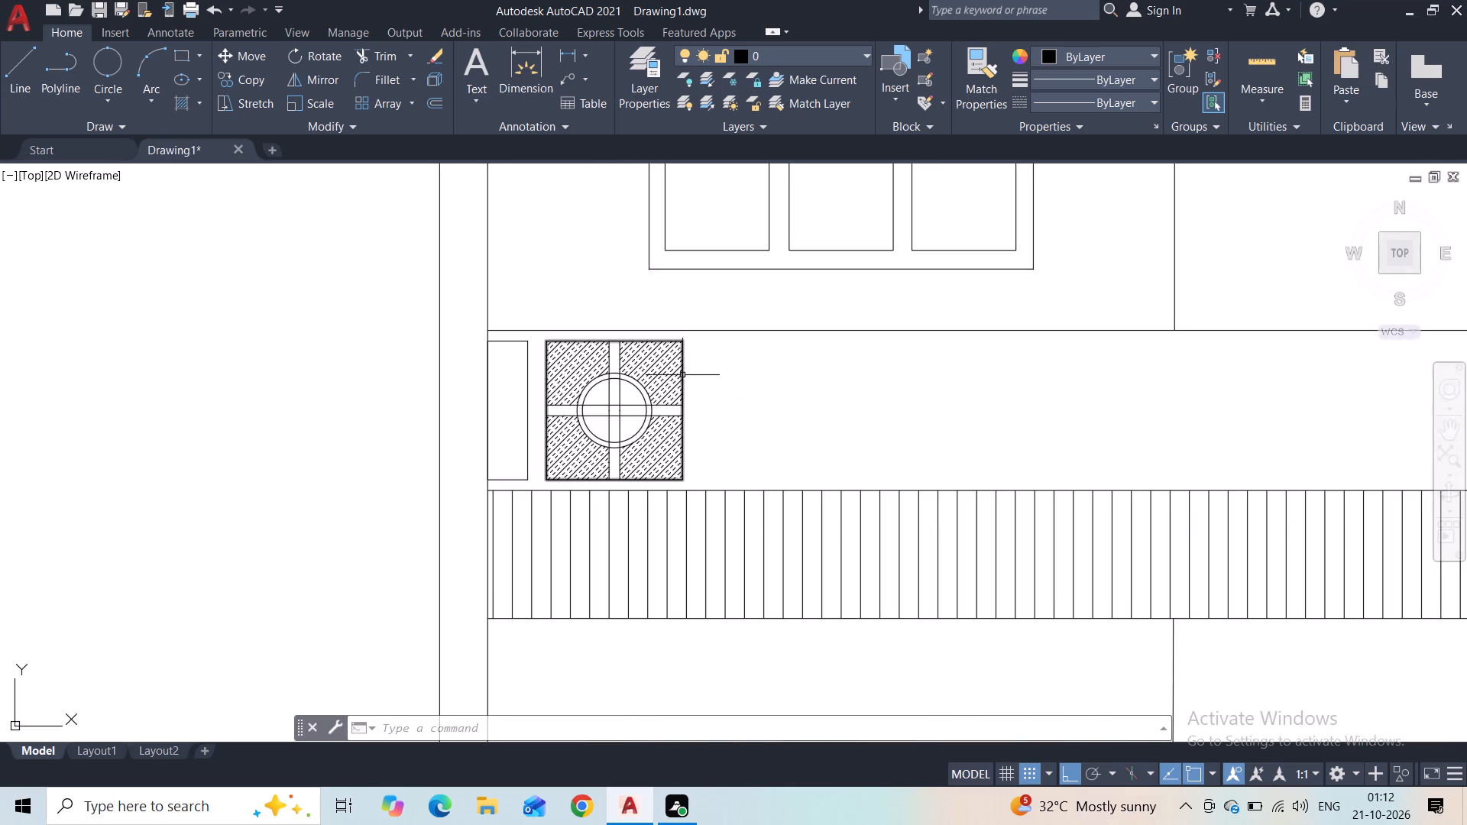
pyautogui.scroll(2, 682, 366)
pyautogui.click(698, 288)
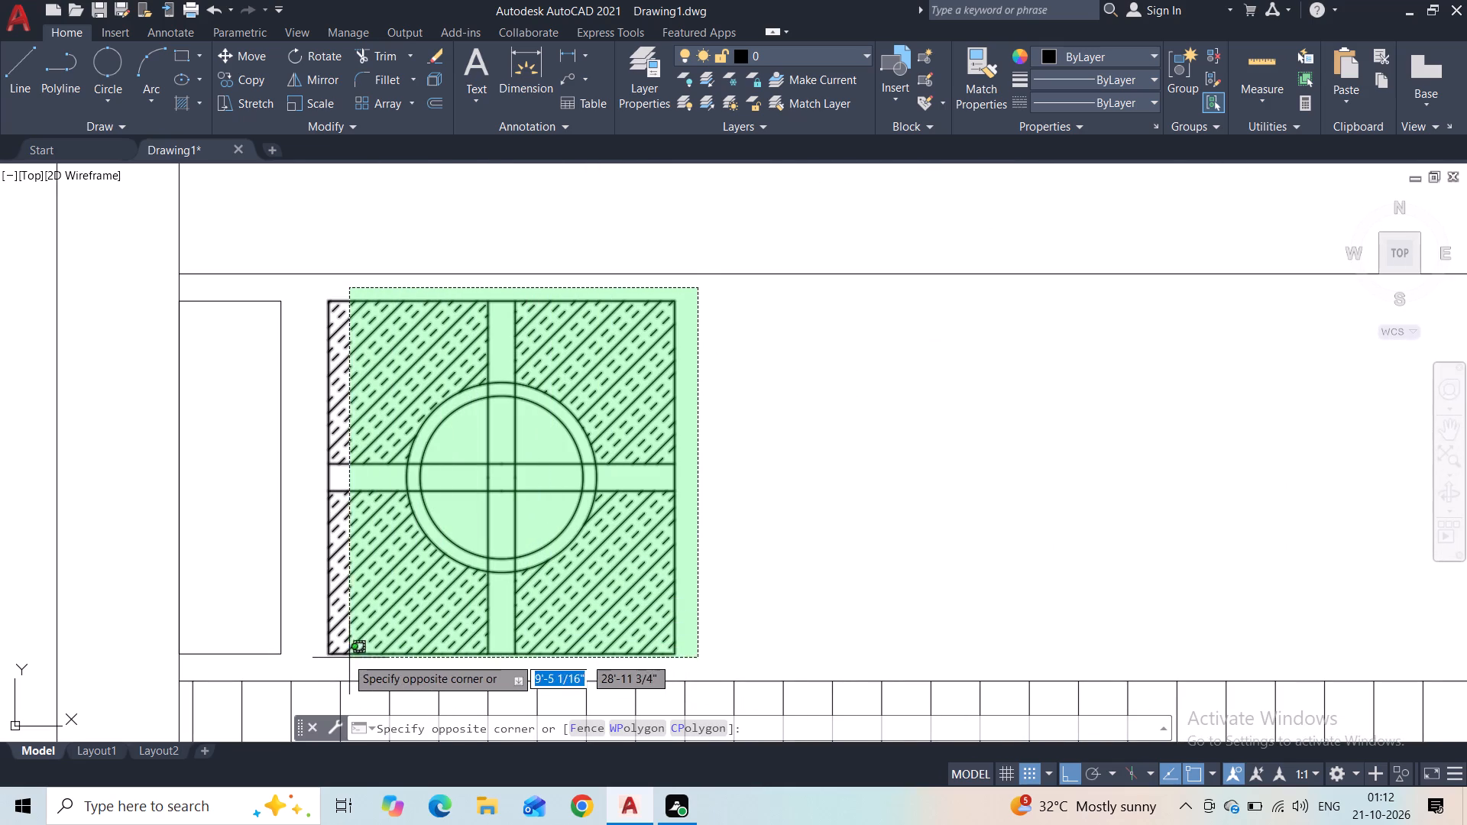
pyautogui.click(320, 655)
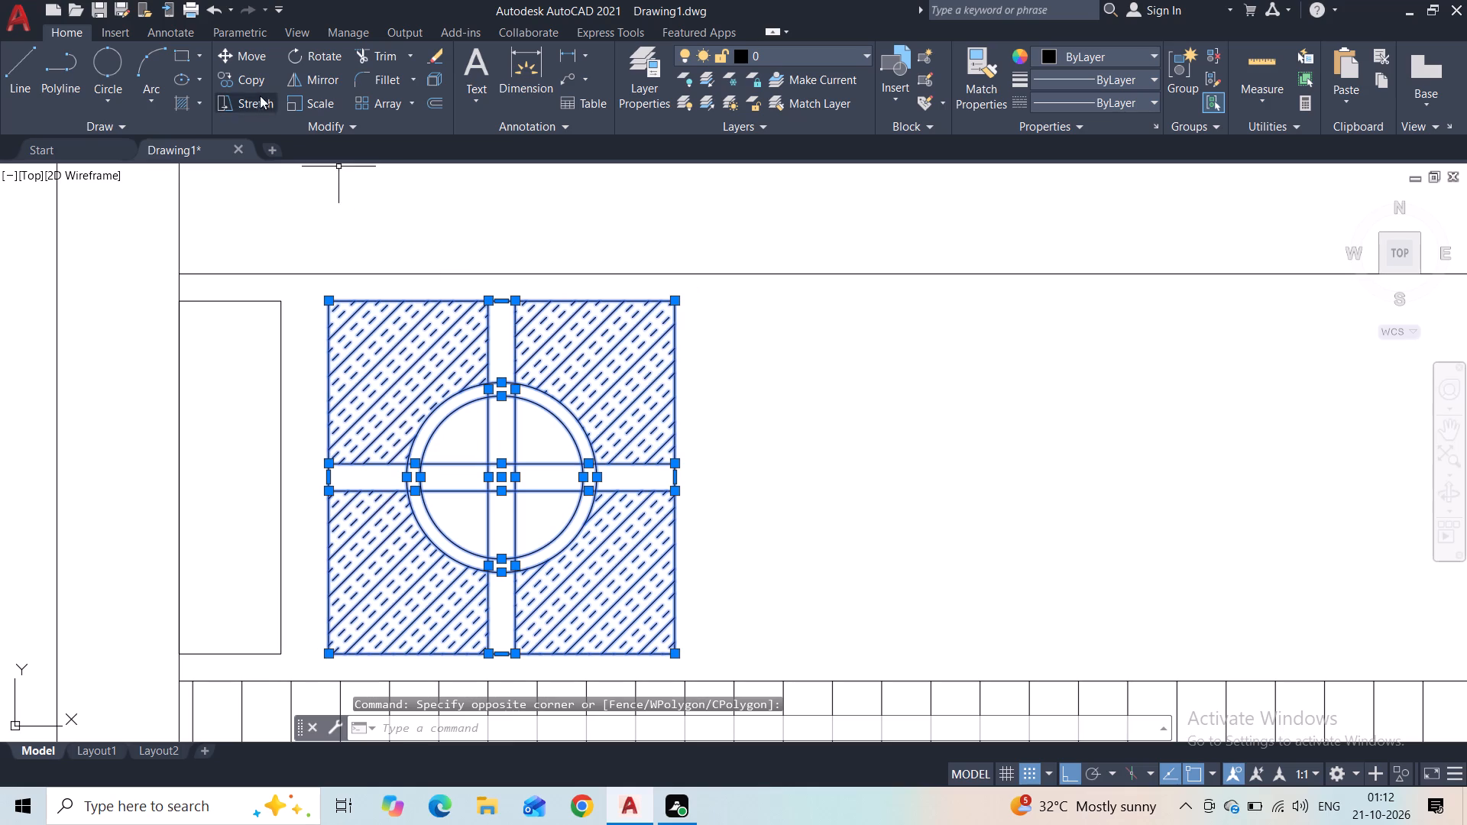
pyautogui.click(254, 84)
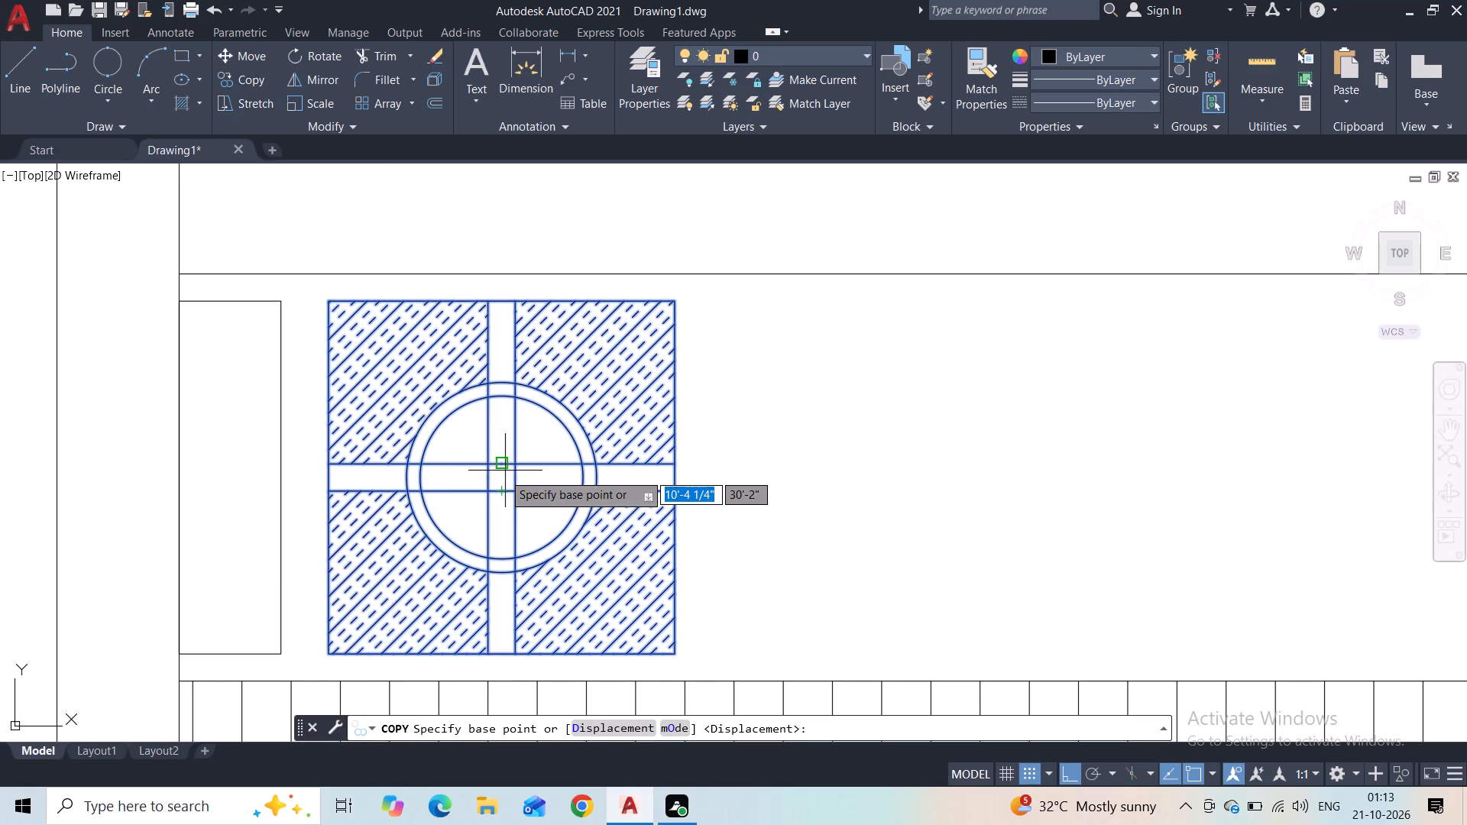
pyautogui.click(503, 473)
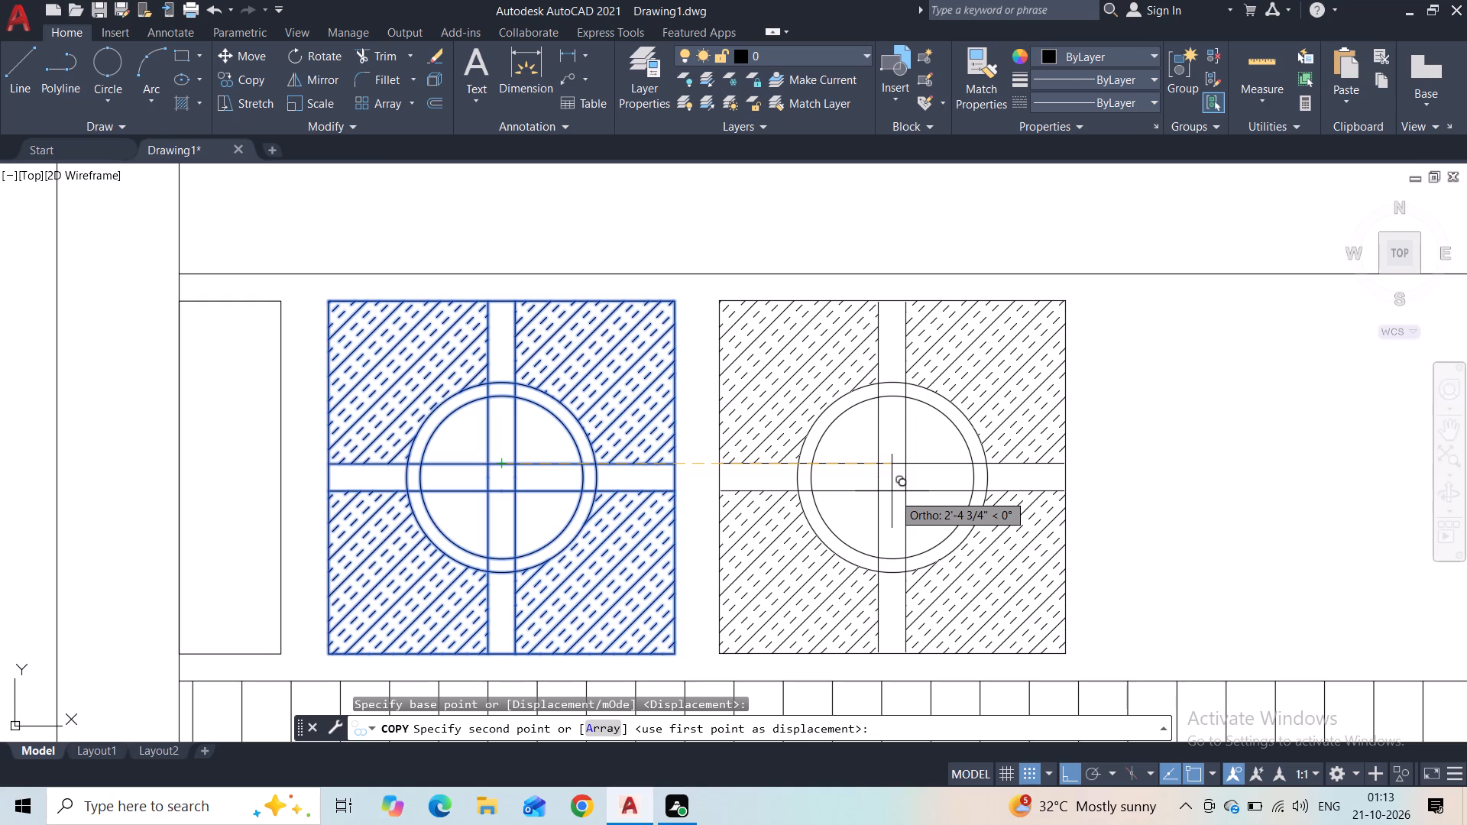
pyautogui.click(893, 493)
pyautogui.moveTo(1007, 464); pyautogui.dragTo(552, 405, button='middle')
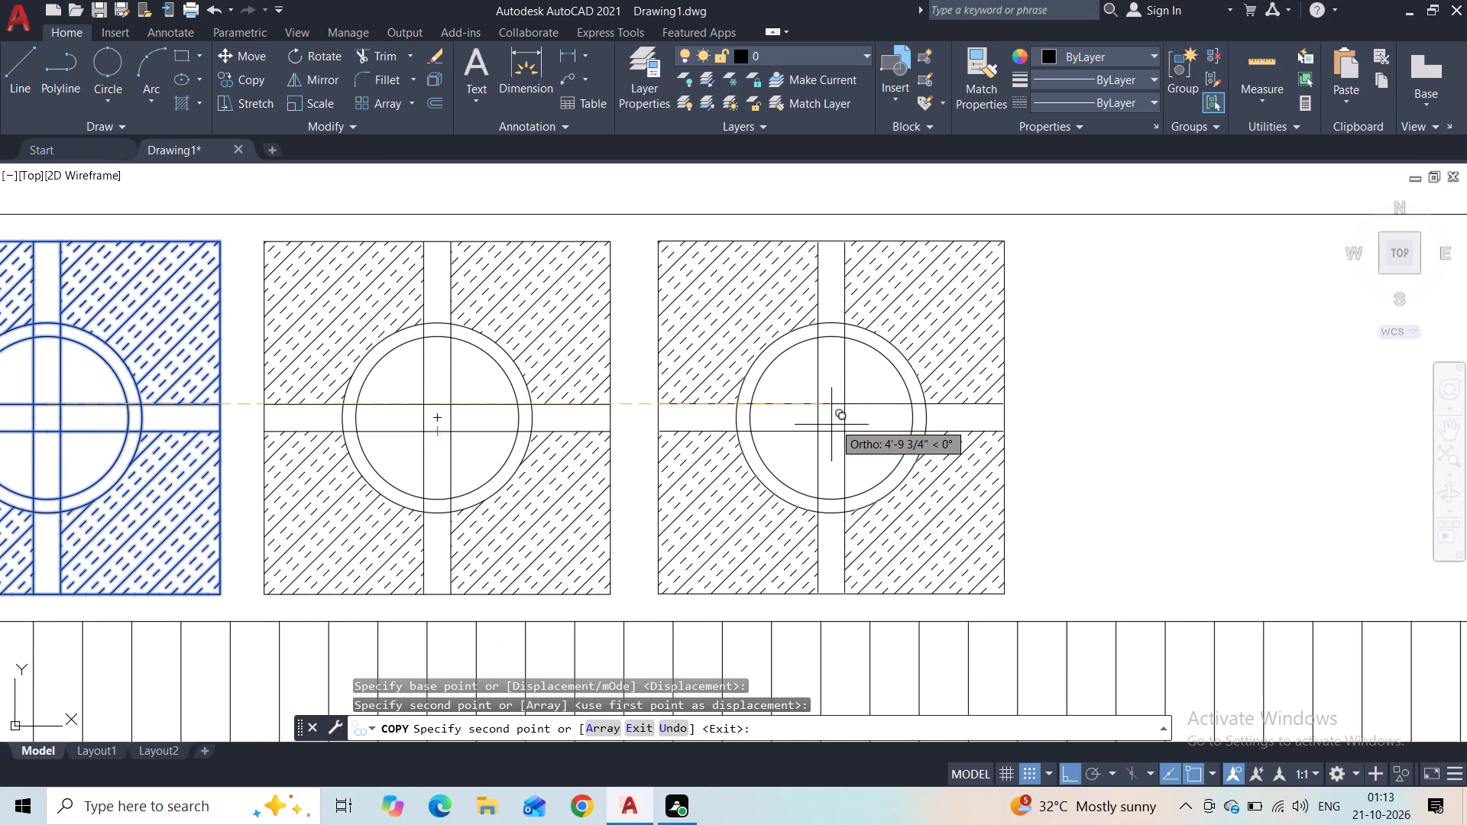
pyautogui.click(831, 423)
# Place four more panel copies along the railing, about 7'-2", 9'-5 3/4", 11'-10 1/4" and 14'-3 1/4" from the original.
pyautogui.moveTo(991, 423); pyautogui.dragTo(415, 414, button='middle')
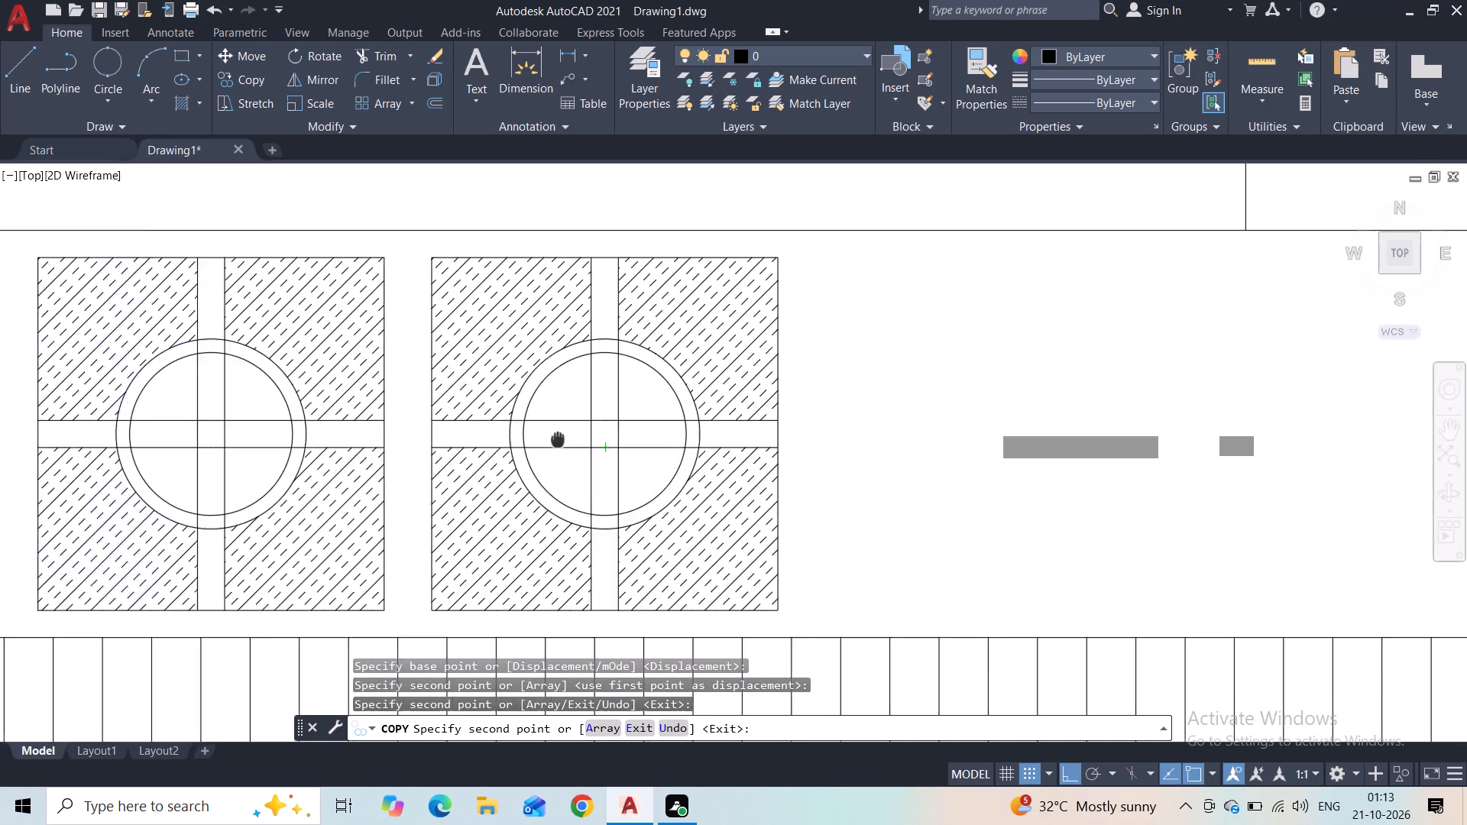
pyautogui.moveTo(415, 414); pyautogui.dragTo(384, 401, button='middle')
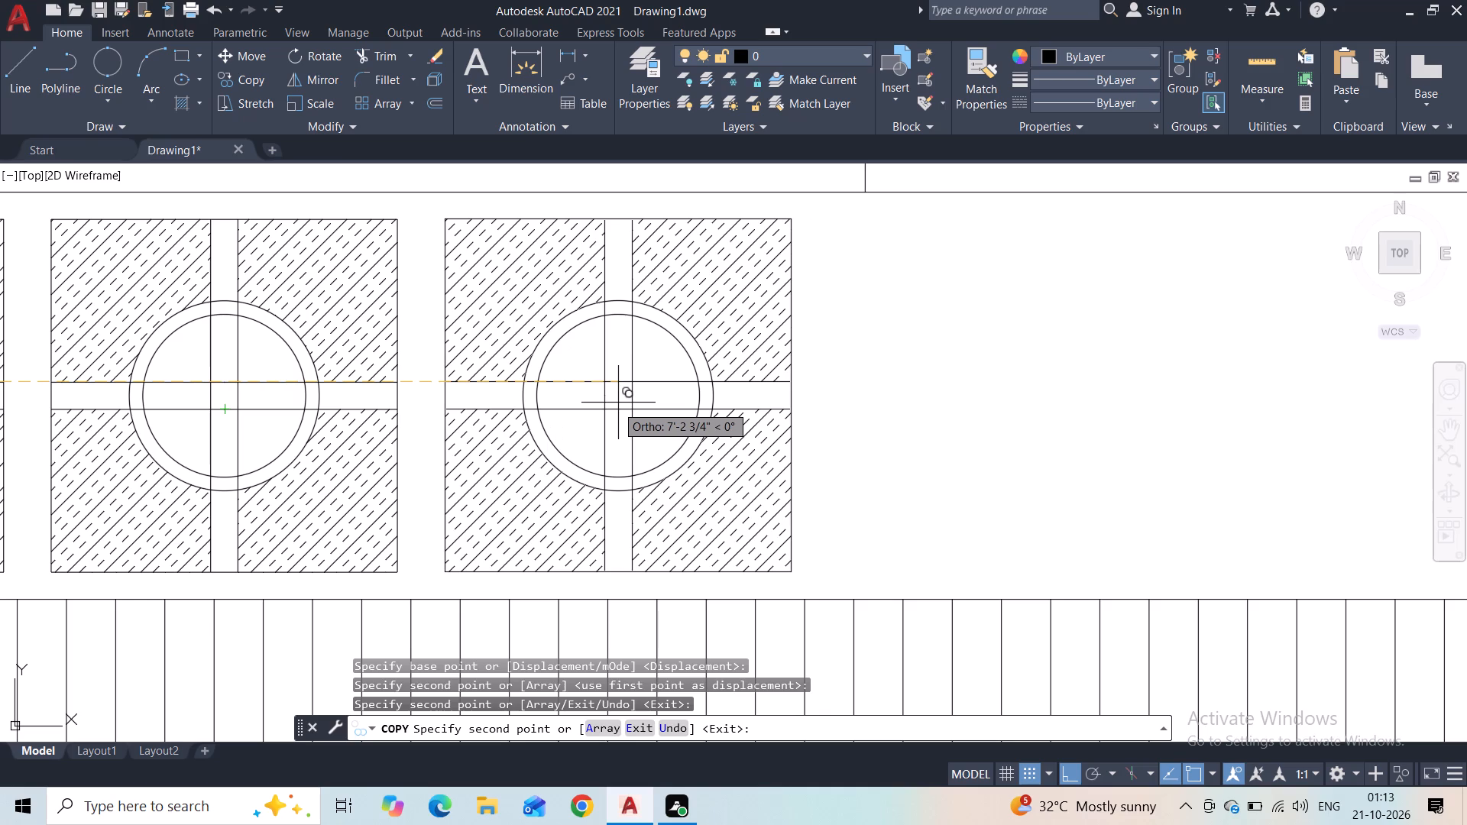
pyautogui.click(606, 405)
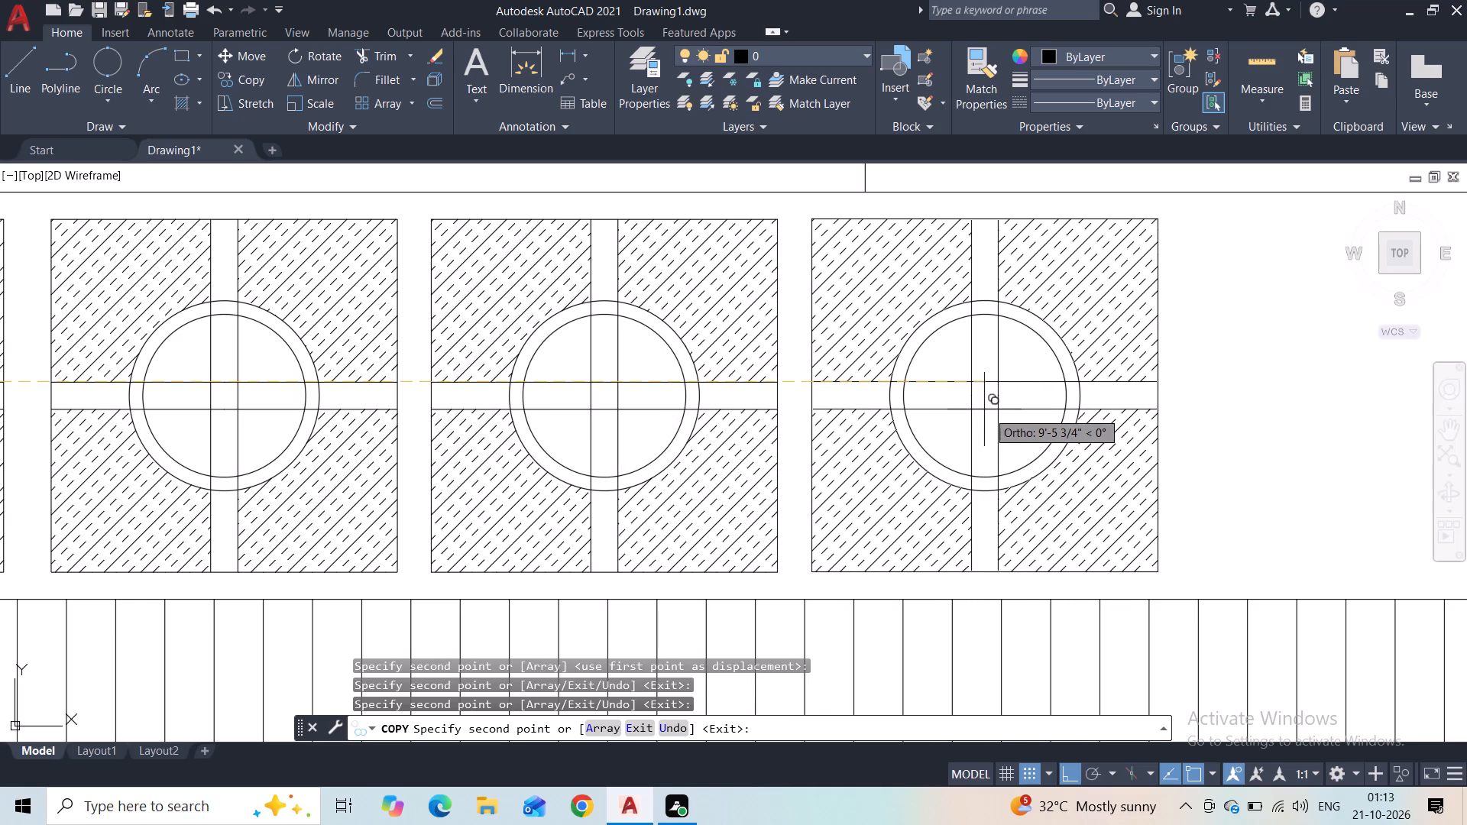
pyautogui.click(987, 411)
pyautogui.moveTo(764, 403); pyautogui.dragTo(81, 308, button='middle')
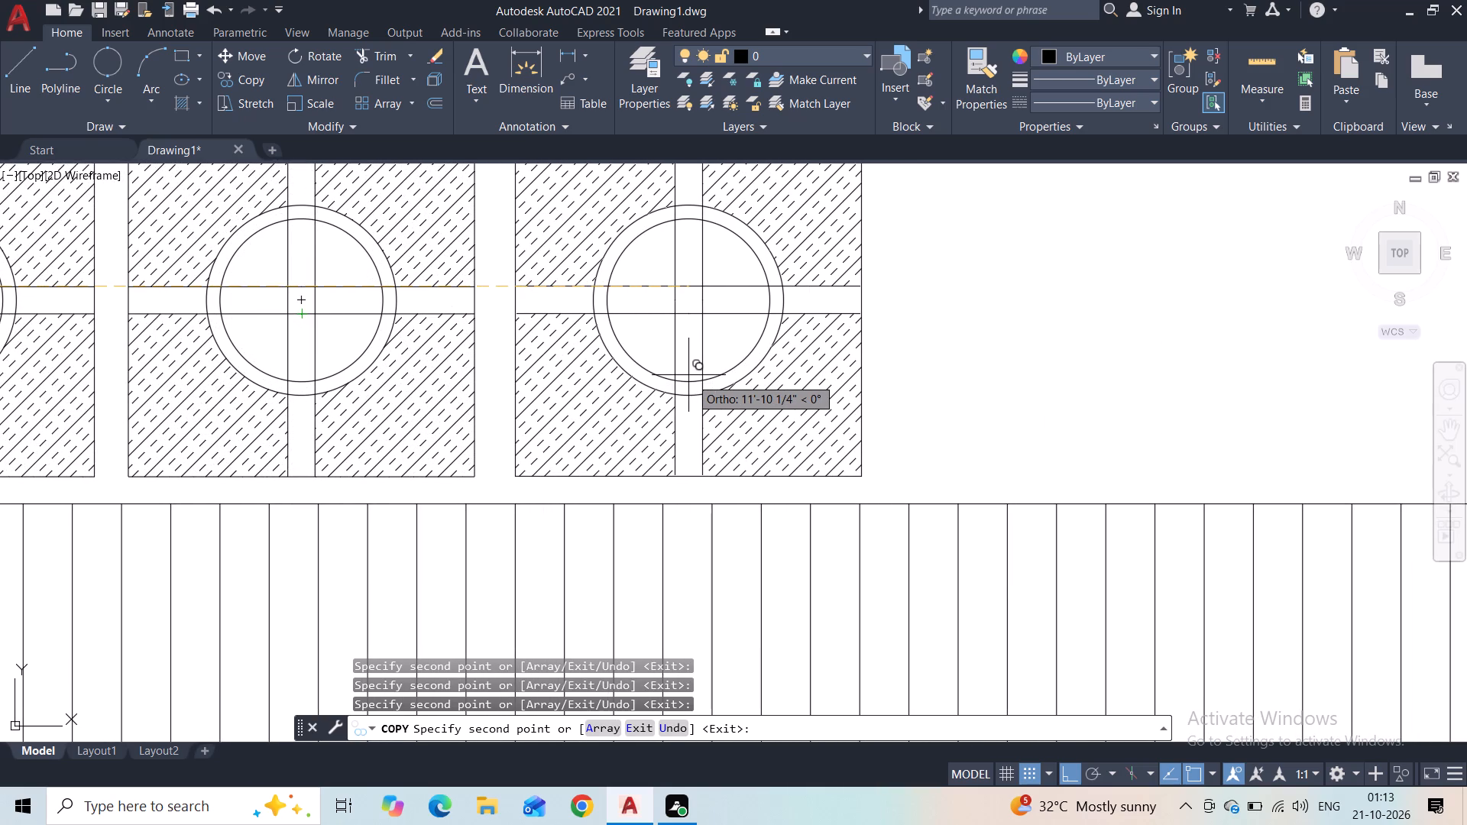
pyautogui.click(690, 377)
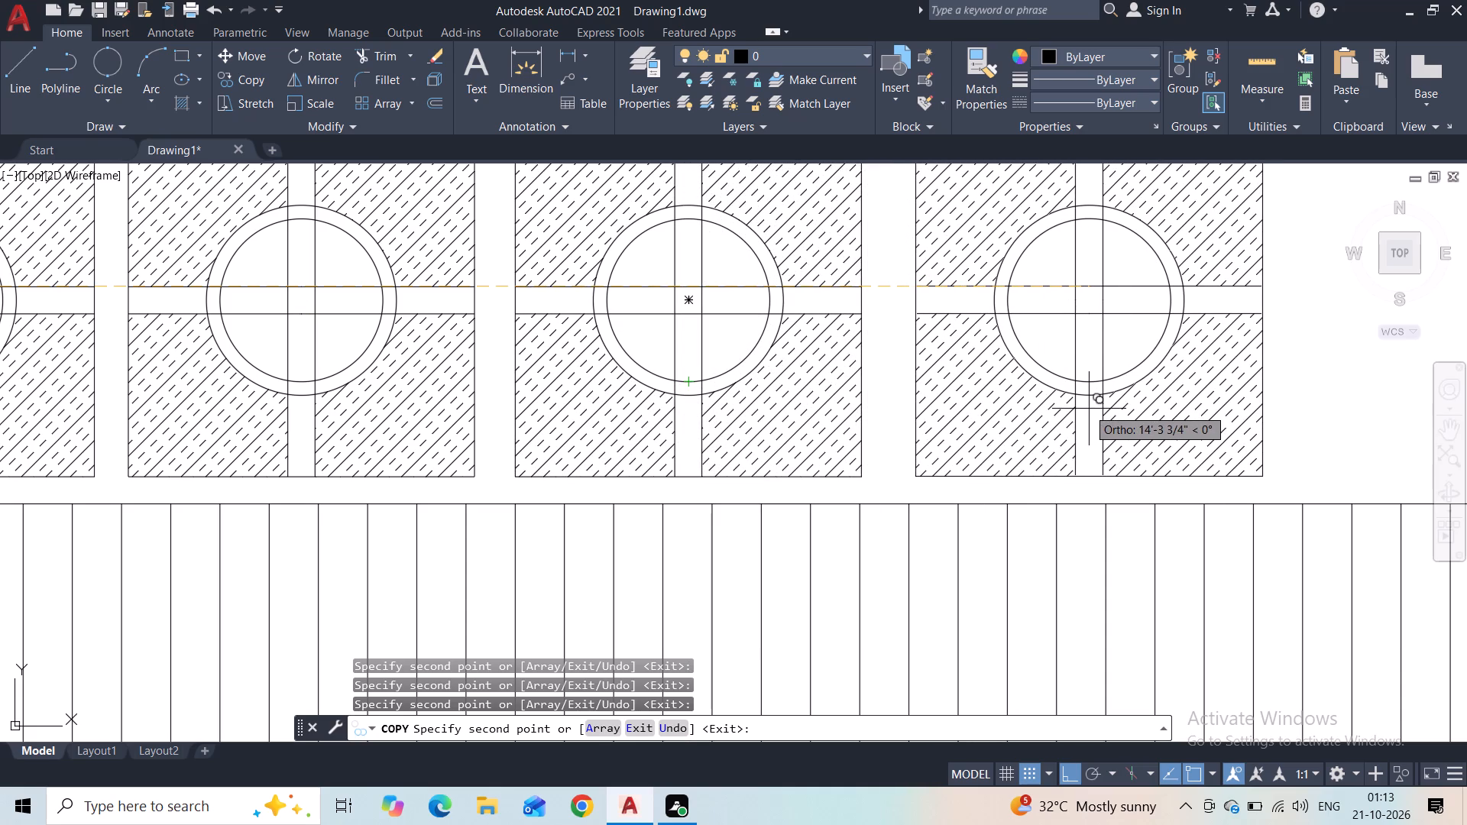
pyautogui.click(1084, 409)
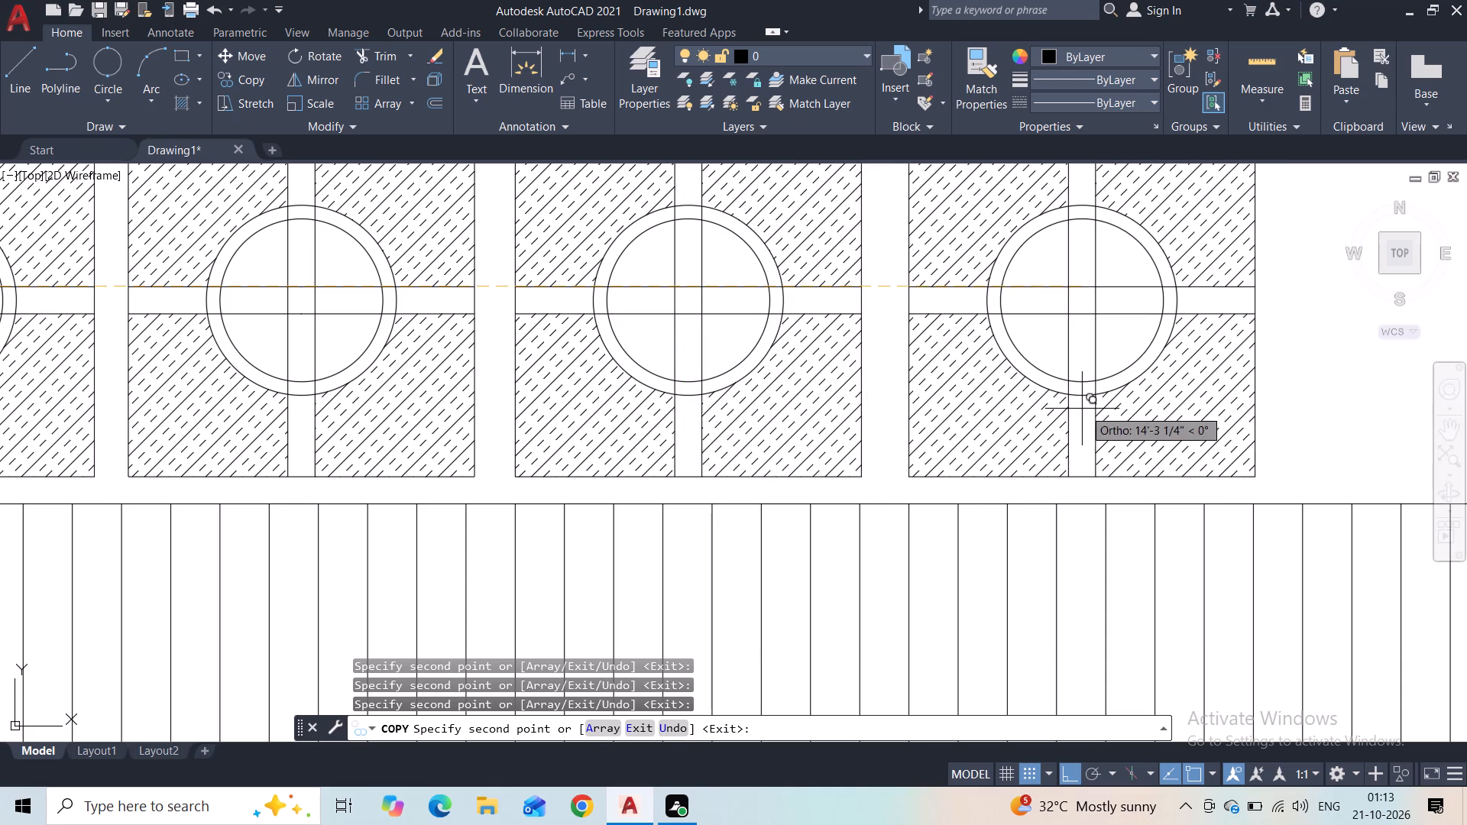
# Place five more panel copies about 2'-4 1/2" apart, continuing the row to about 26'-1 1/4" from the original.
pyautogui.moveTo(1080, 407); pyautogui.dragTo(426, 472, button='middle')
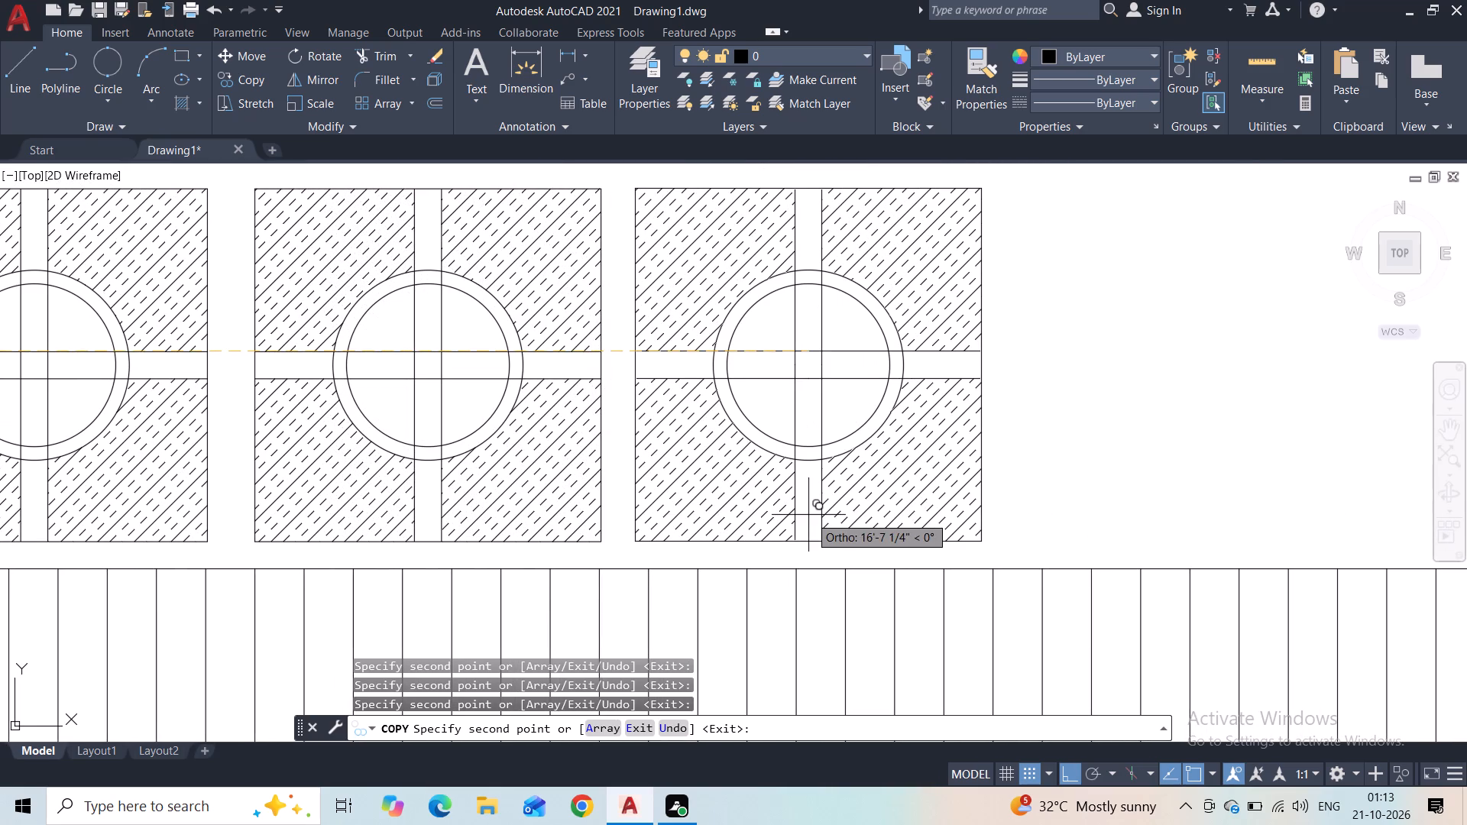
pyautogui.click(816, 519)
pyautogui.moveTo(1167, 526); pyautogui.dragTo(1151, 531, button='middle')
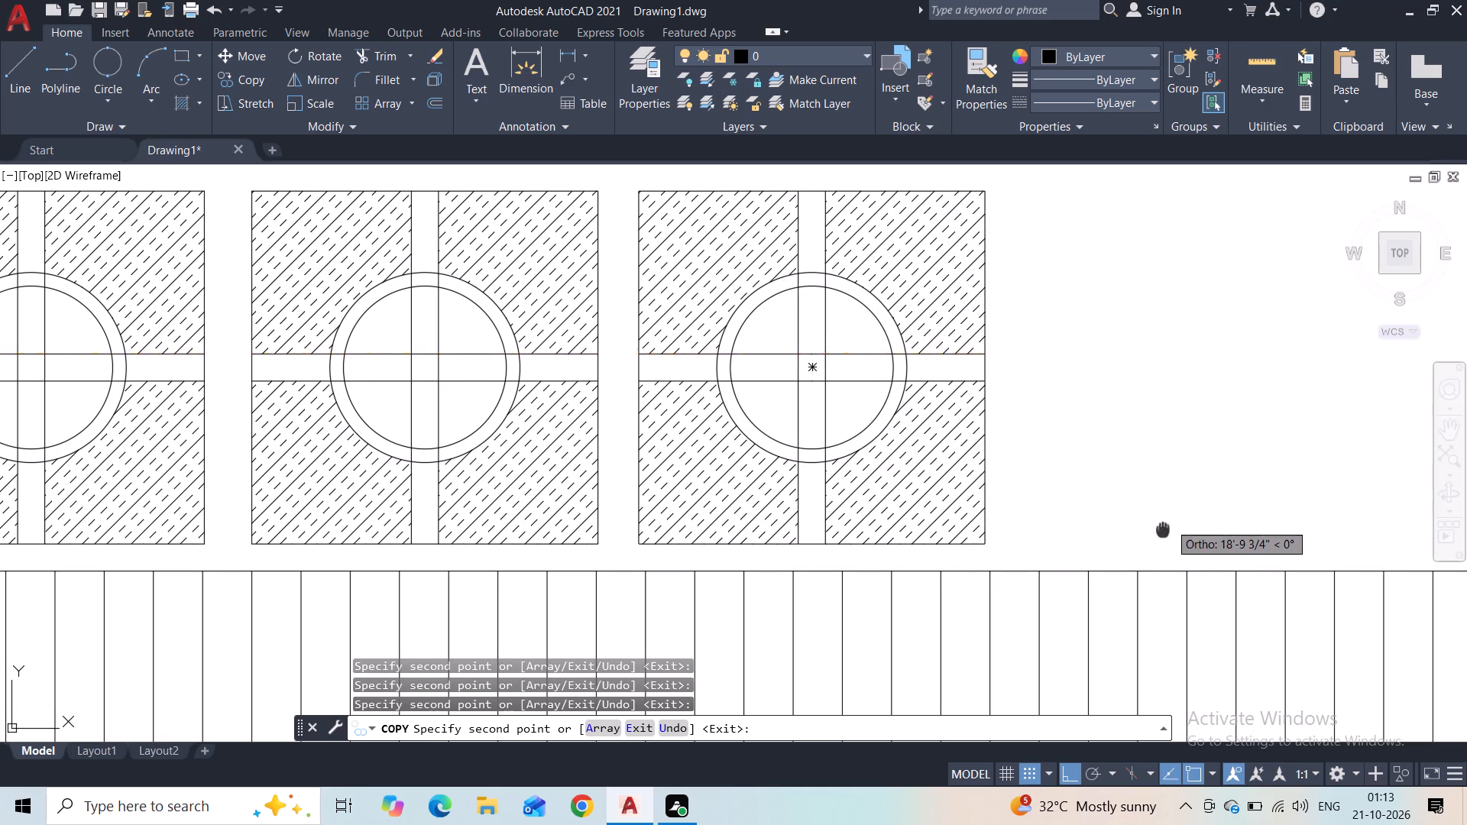
pyautogui.moveTo(1151, 531); pyautogui.dragTo(724, 543, button='middle')
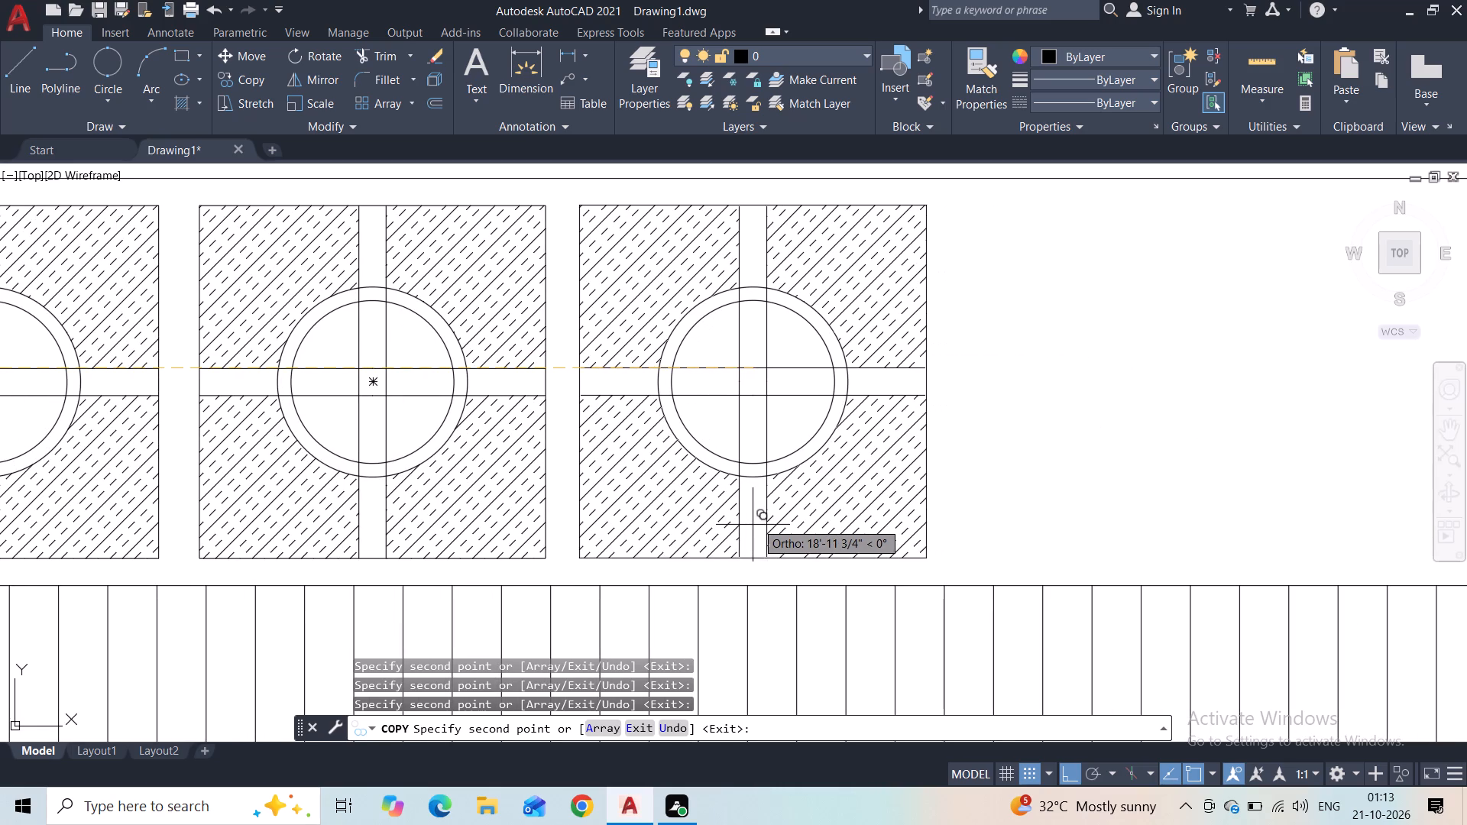
pyautogui.click(752, 522)
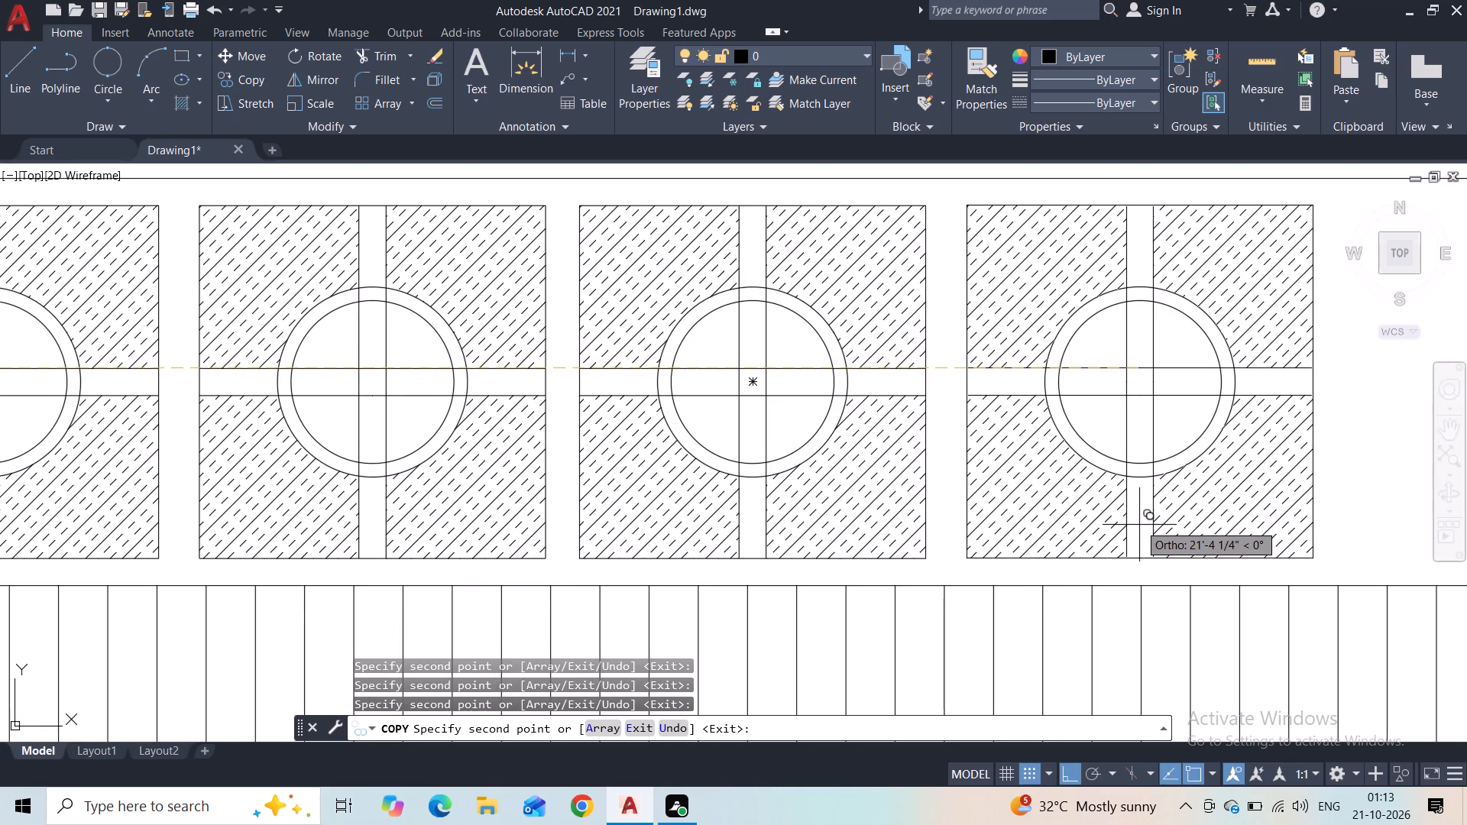
pyautogui.click(1139, 523)
pyautogui.moveTo(1102, 525); pyautogui.dragTo(154, 565, button='middle')
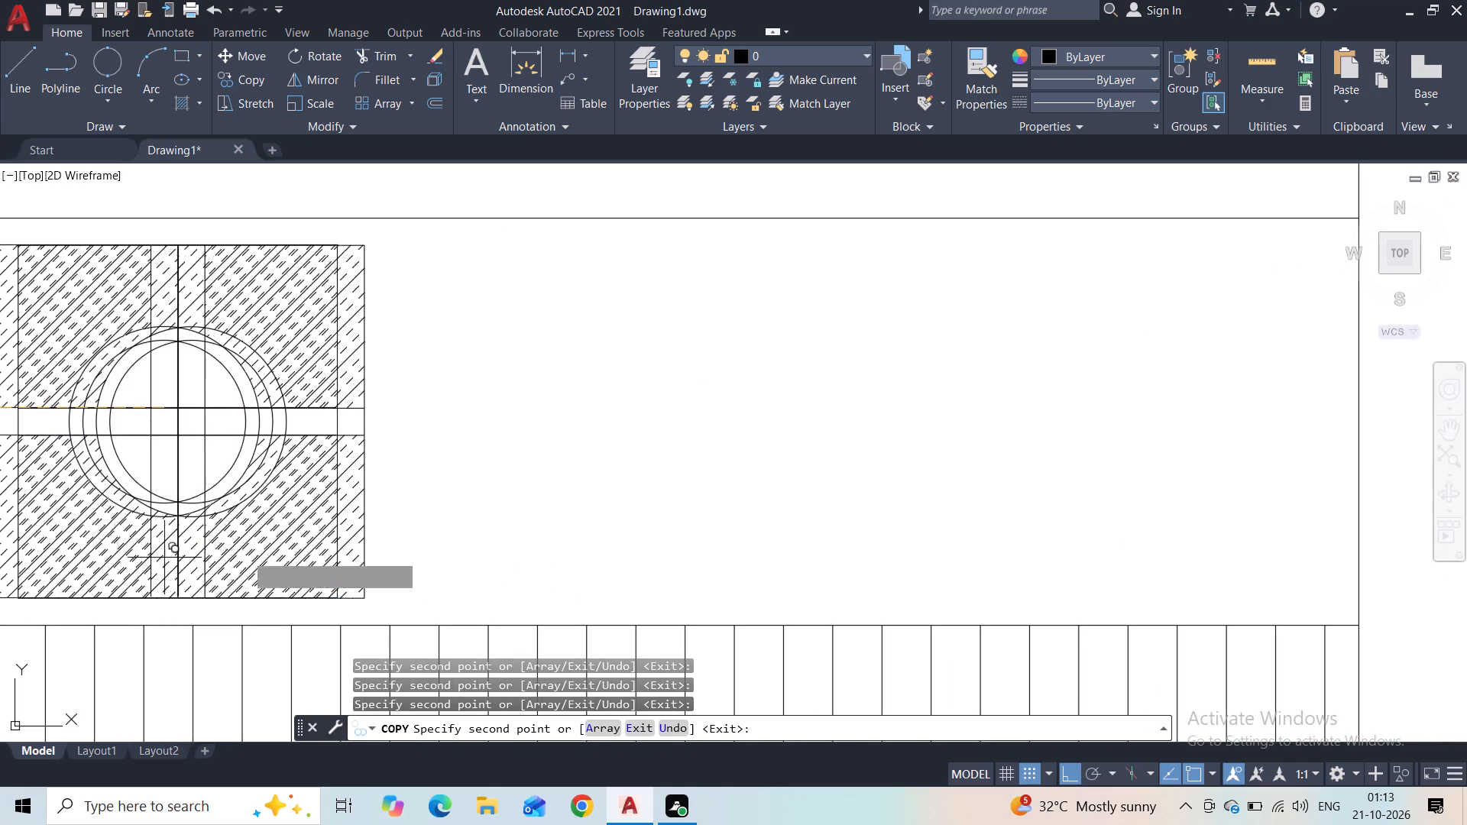
pyautogui.click(580, 555)
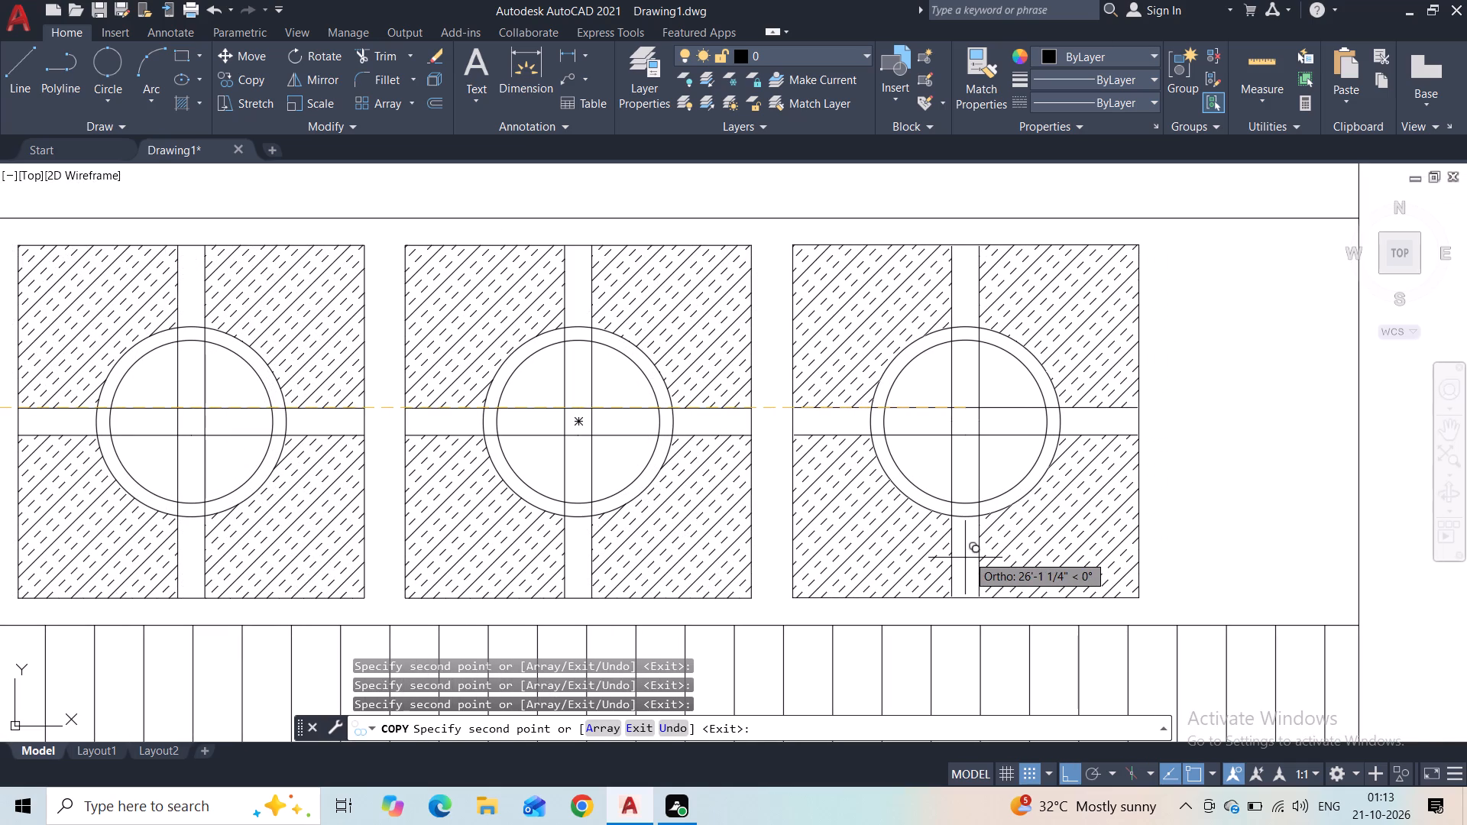
pyautogui.click(967, 555)
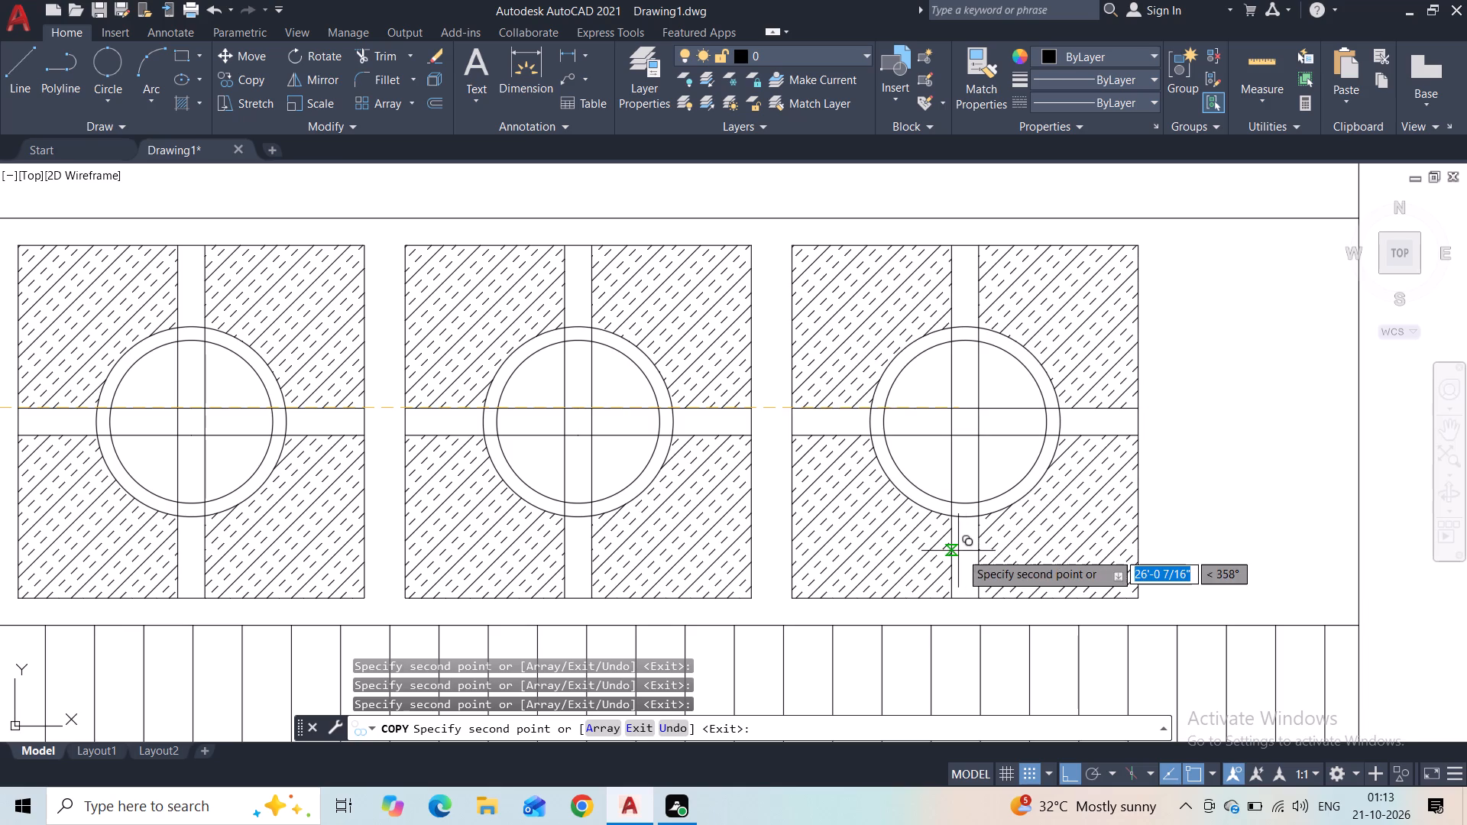
pyautogui.press('Escape')
# Copy the narrow end rectangle from the railing's left end to its right end, flush against the wall line.
pyautogui.scroll(-3, 782, 528)
pyautogui.scroll(-1, 573, 526)
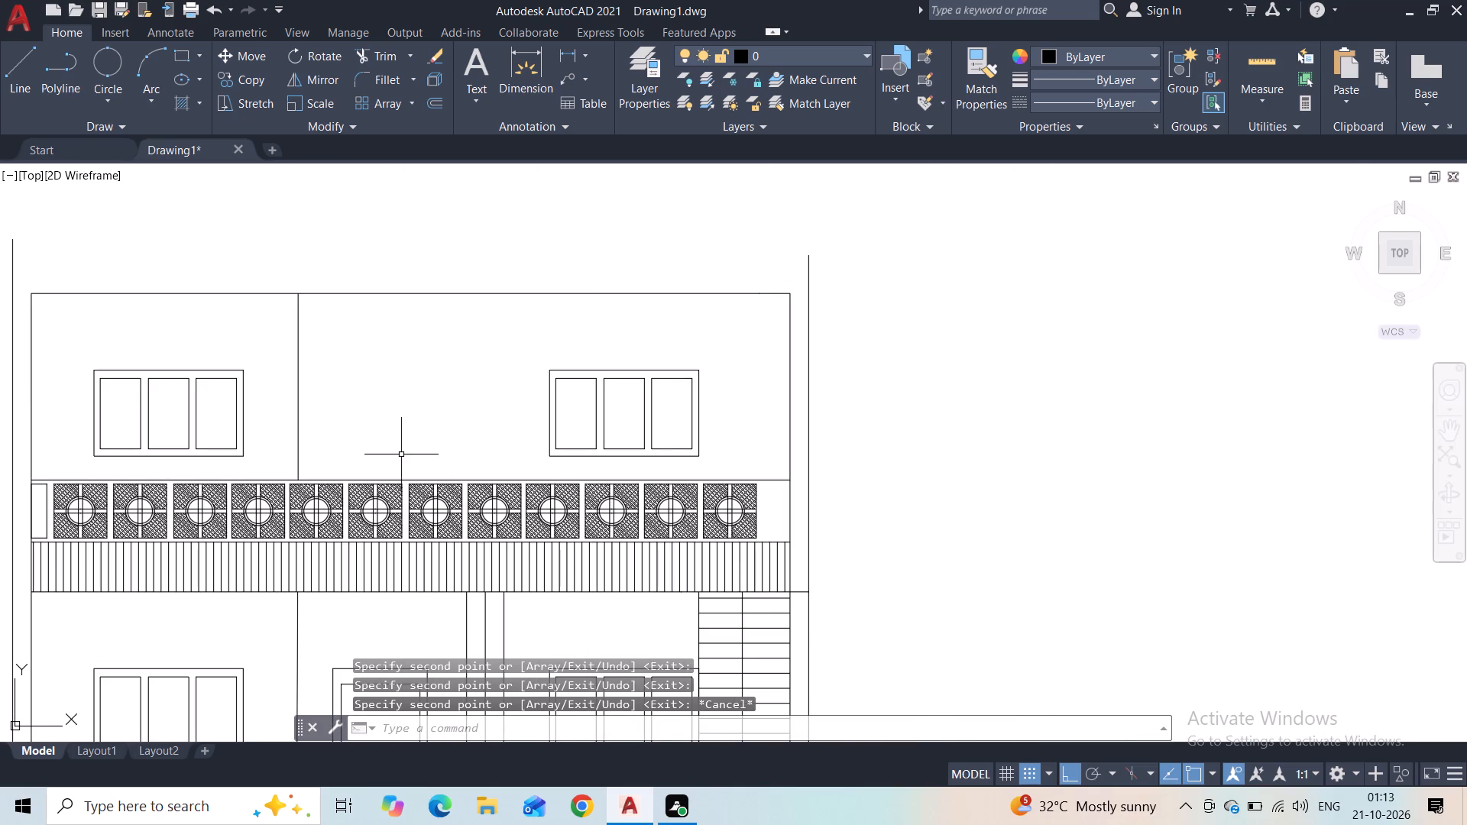
pyautogui.moveTo(401, 455); pyautogui.dragTo(552, 432, button='middle')
pyautogui.scroll(2, 206, 488)
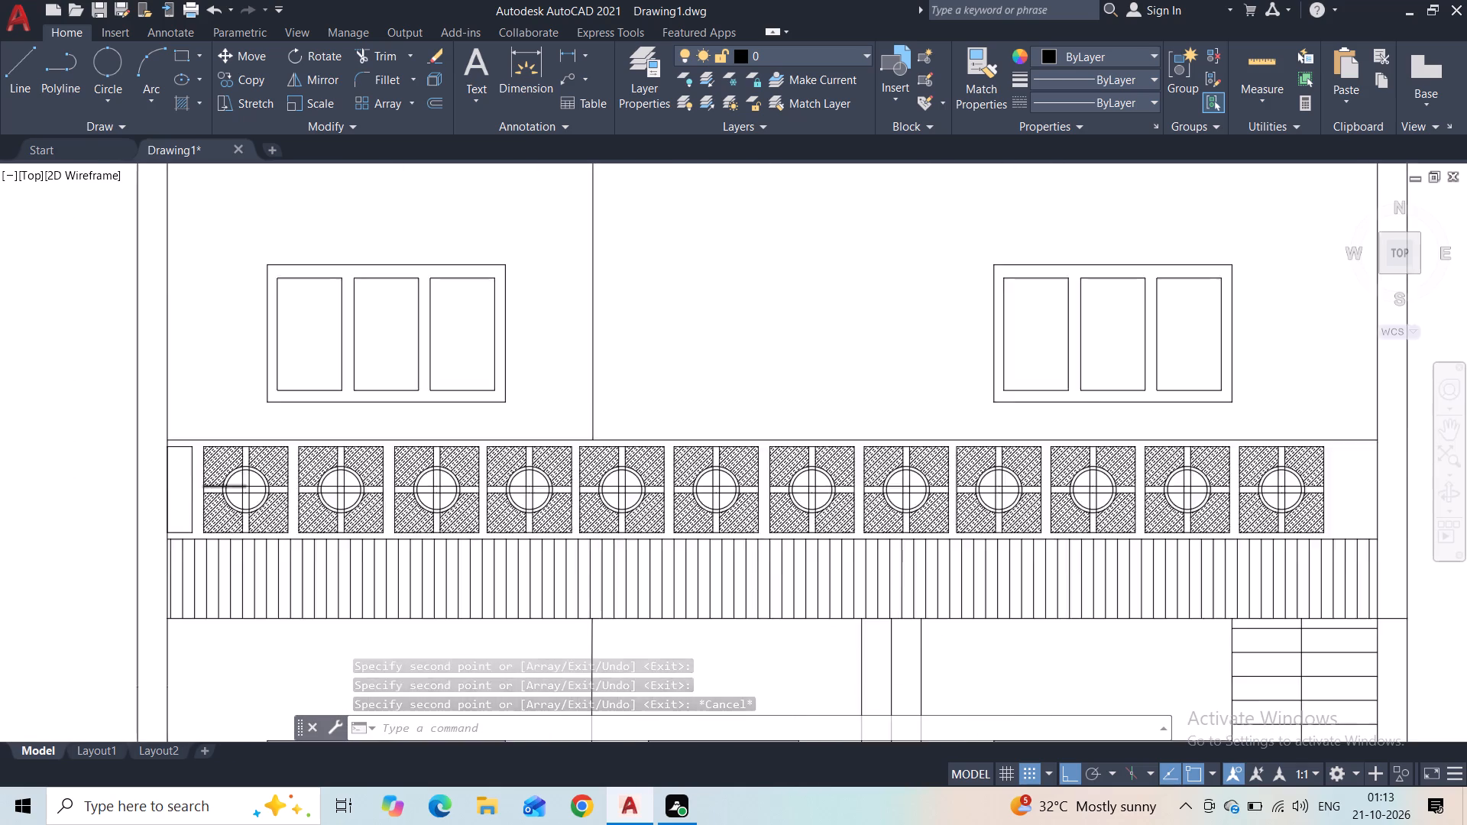
pyautogui.click(191, 452)
pyautogui.click(164, 480)
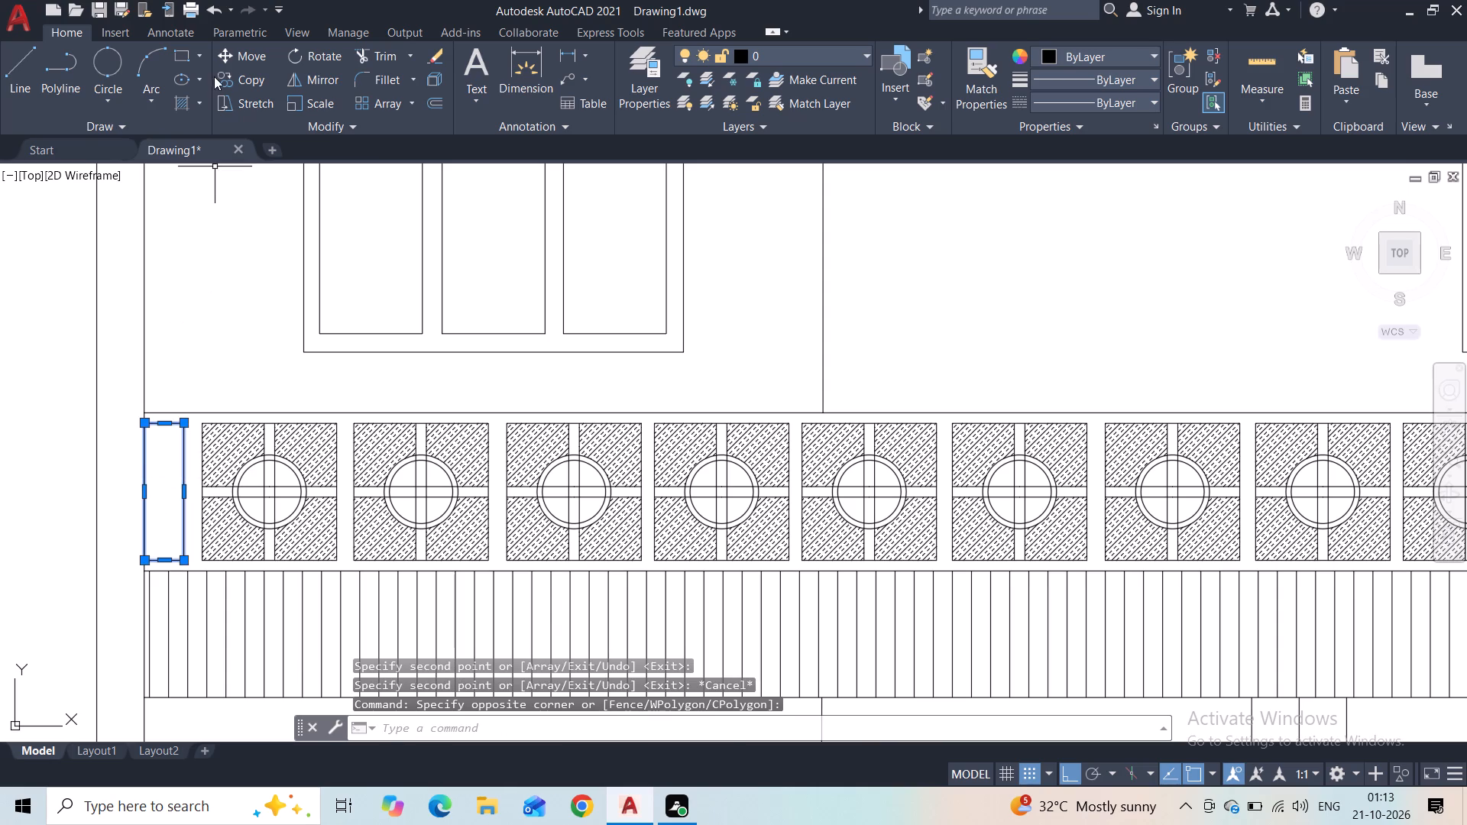
pyautogui.click(224, 78)
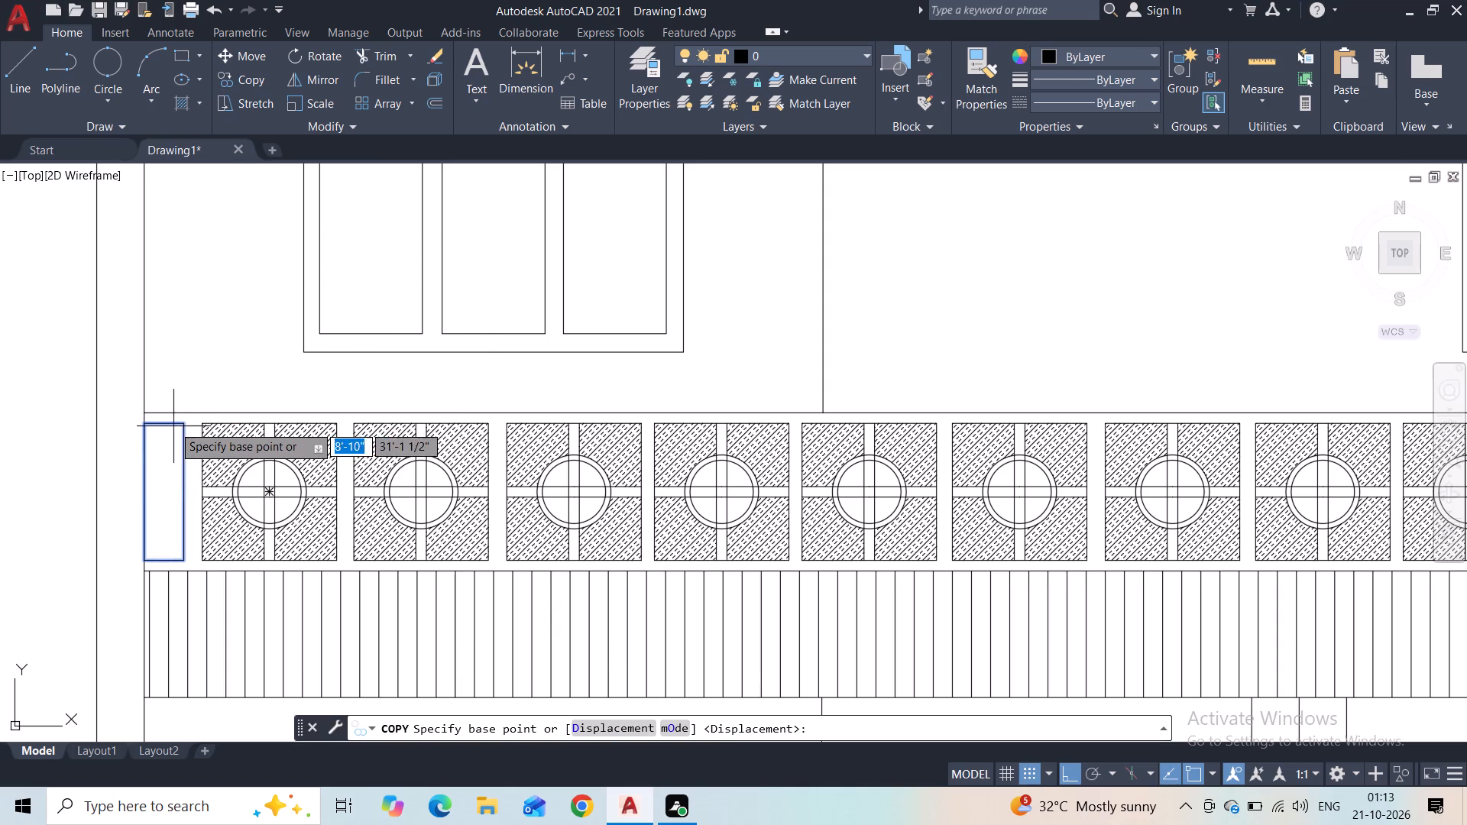
pyautogui.click(181, 426)
pyautogui.scroll(-1, 646, 458)
pyautogui.moveTo(646, 458); pyautogui.dragTo(196, 458, button='middle')
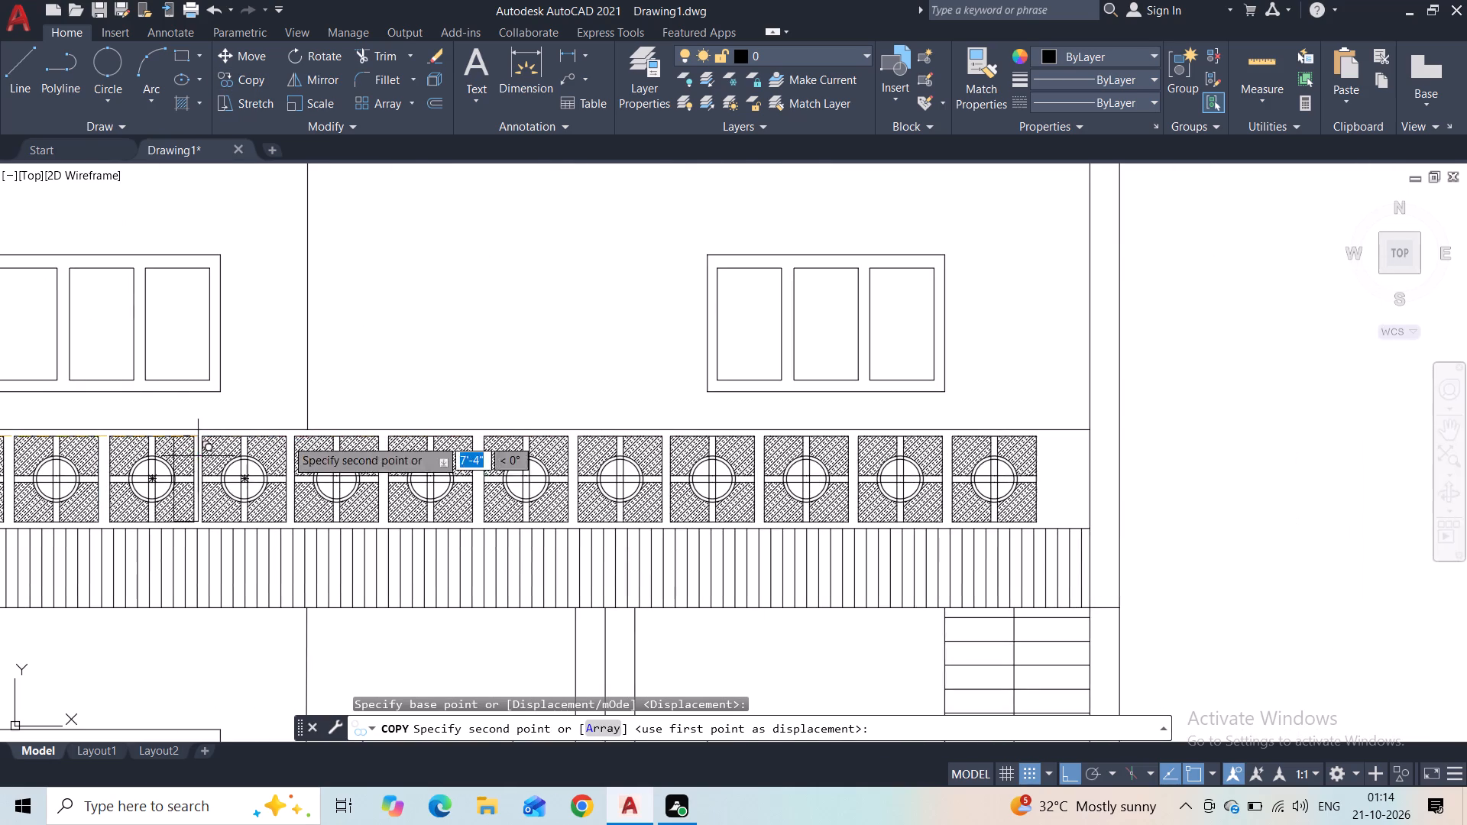
pyautogui.scroll(2, 1056, 461)
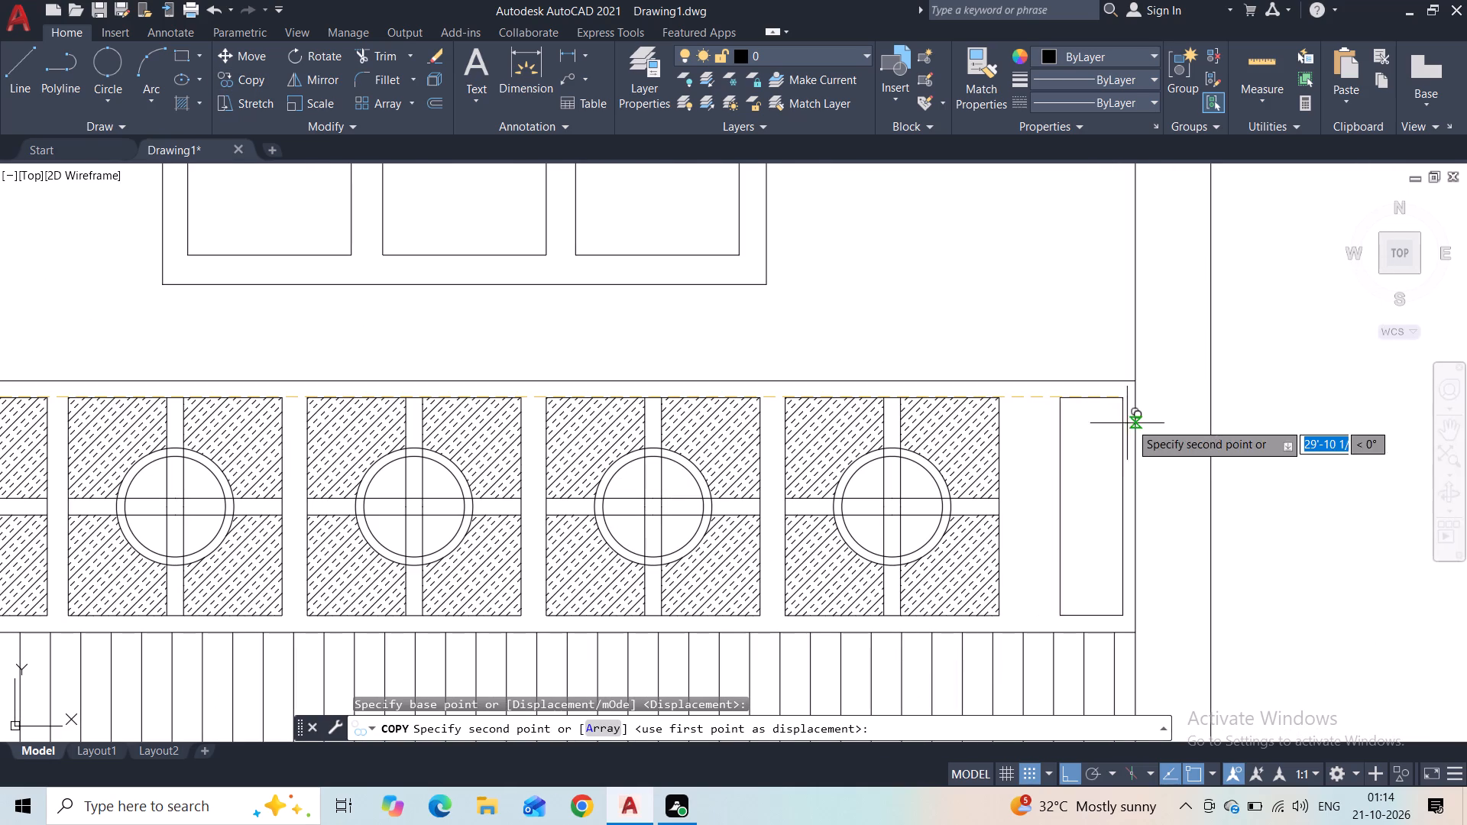
pyautogui.click(1136, 402)
pyautogui.press('Escape')
# Draw a horizontal line across the right end rectangle, level with the upper edge of the panels' crossbar.
pyautogui.scroll(-3, 1036, 341)
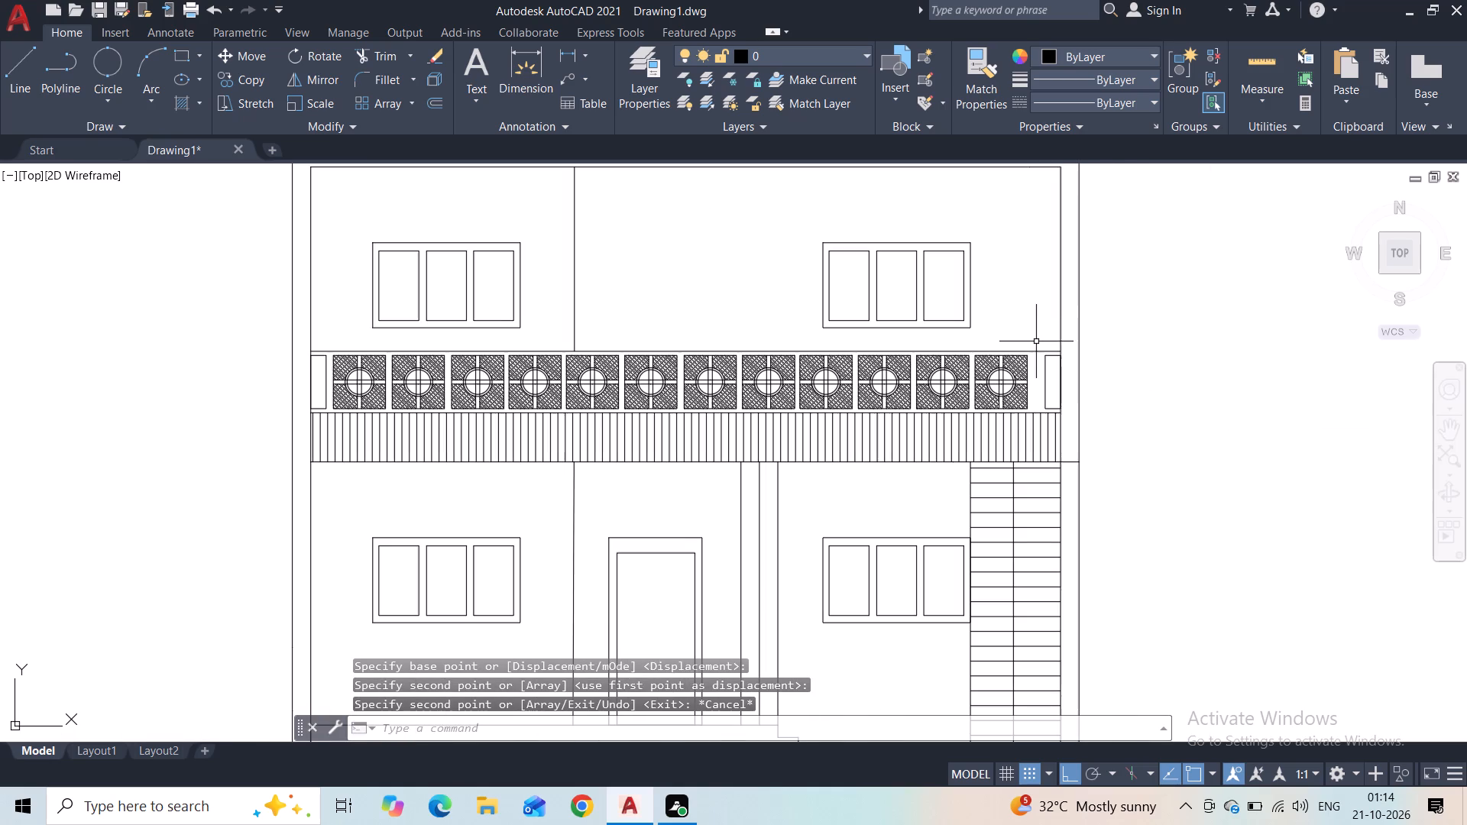
pyautogui.moveTo(1017, 303); pyautogui.dragTo(1020, 413, button='middle')
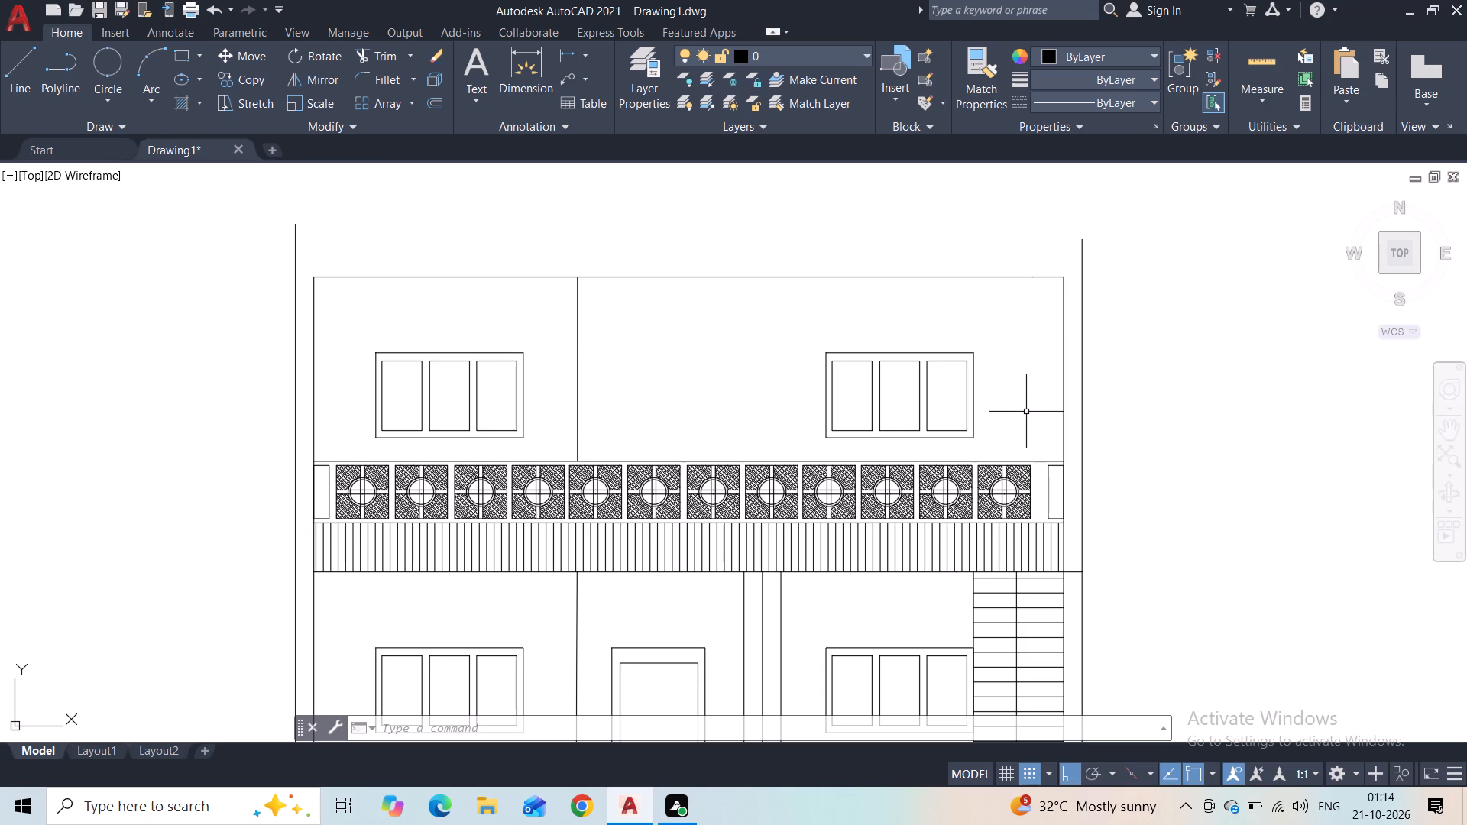
pyautogui.scroll(4, 1054, 493)
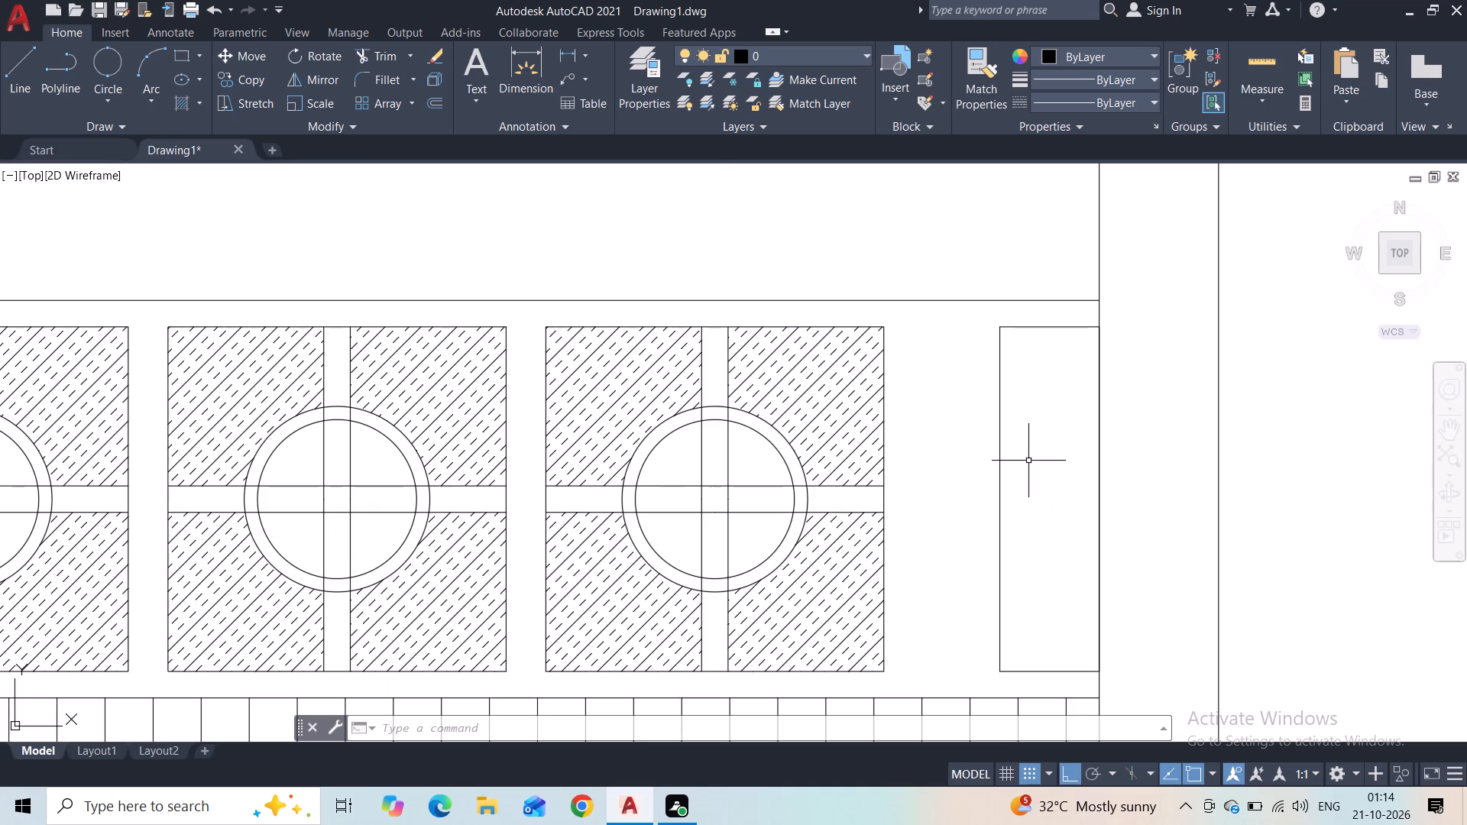
pyautogui.click(20, 81)
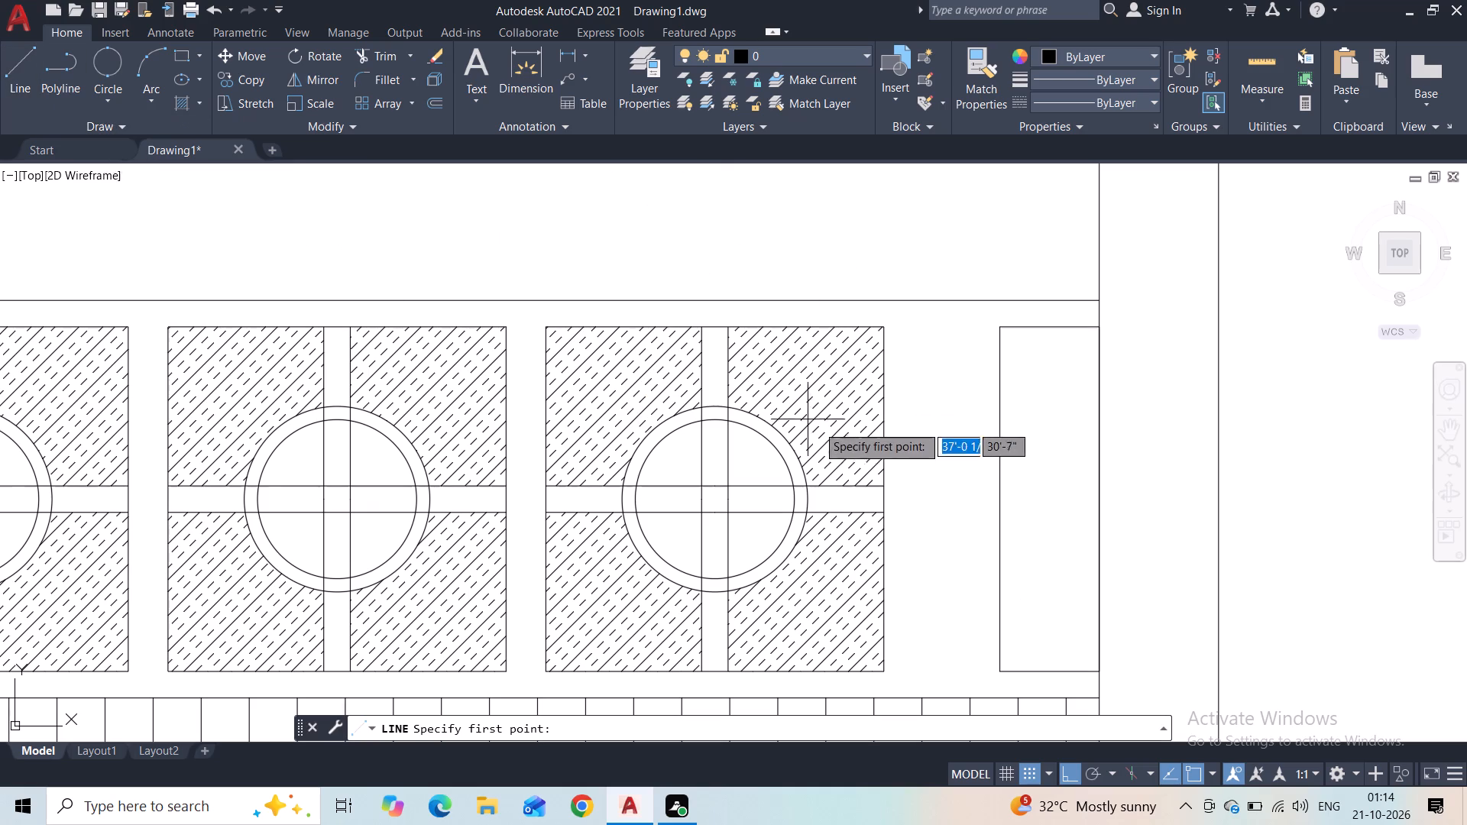
pyautogui.click(1001, 483)
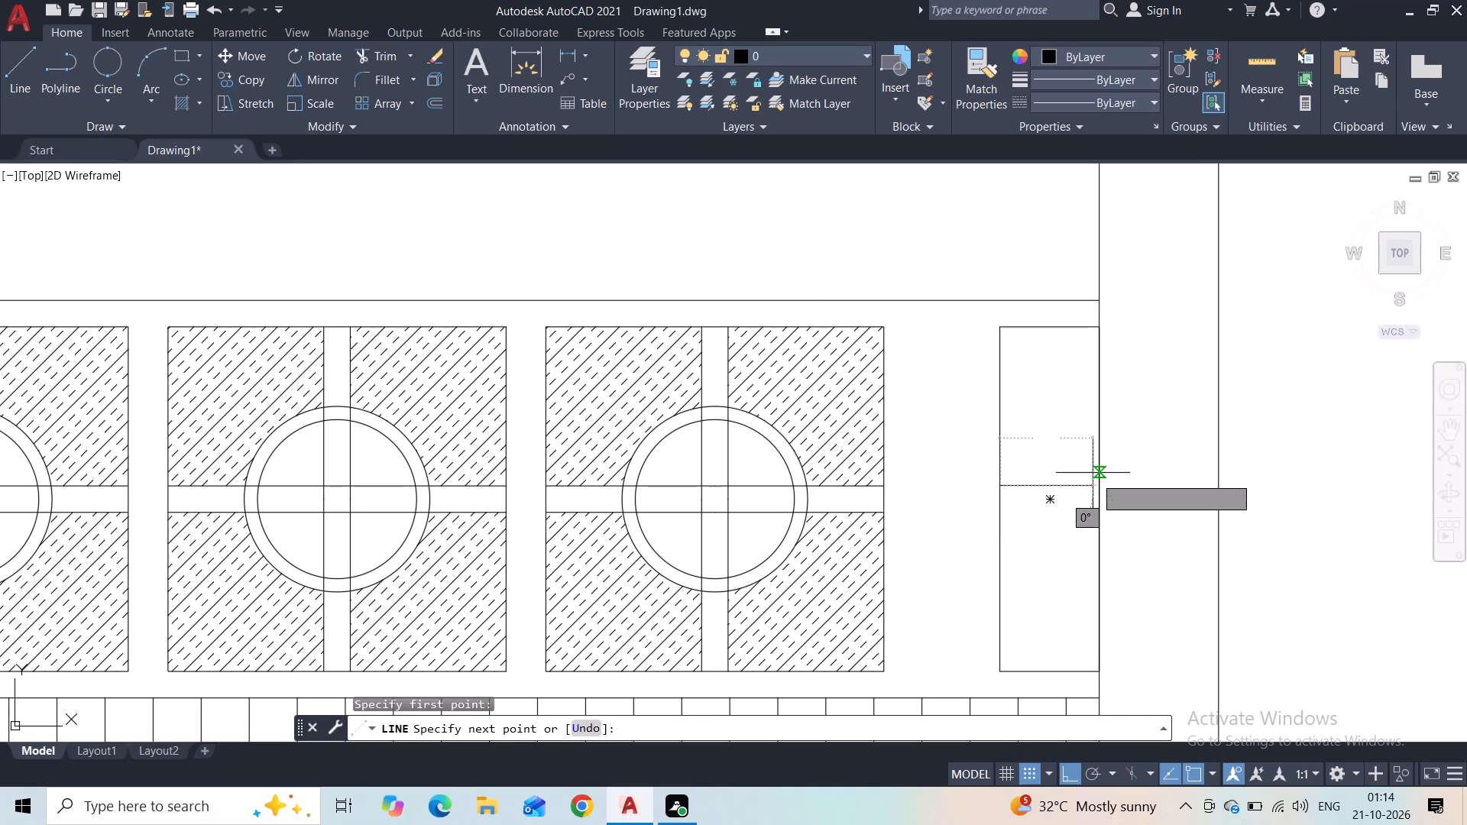
pyautogui.click(1100, 481)
pyautogui.press('Escape')
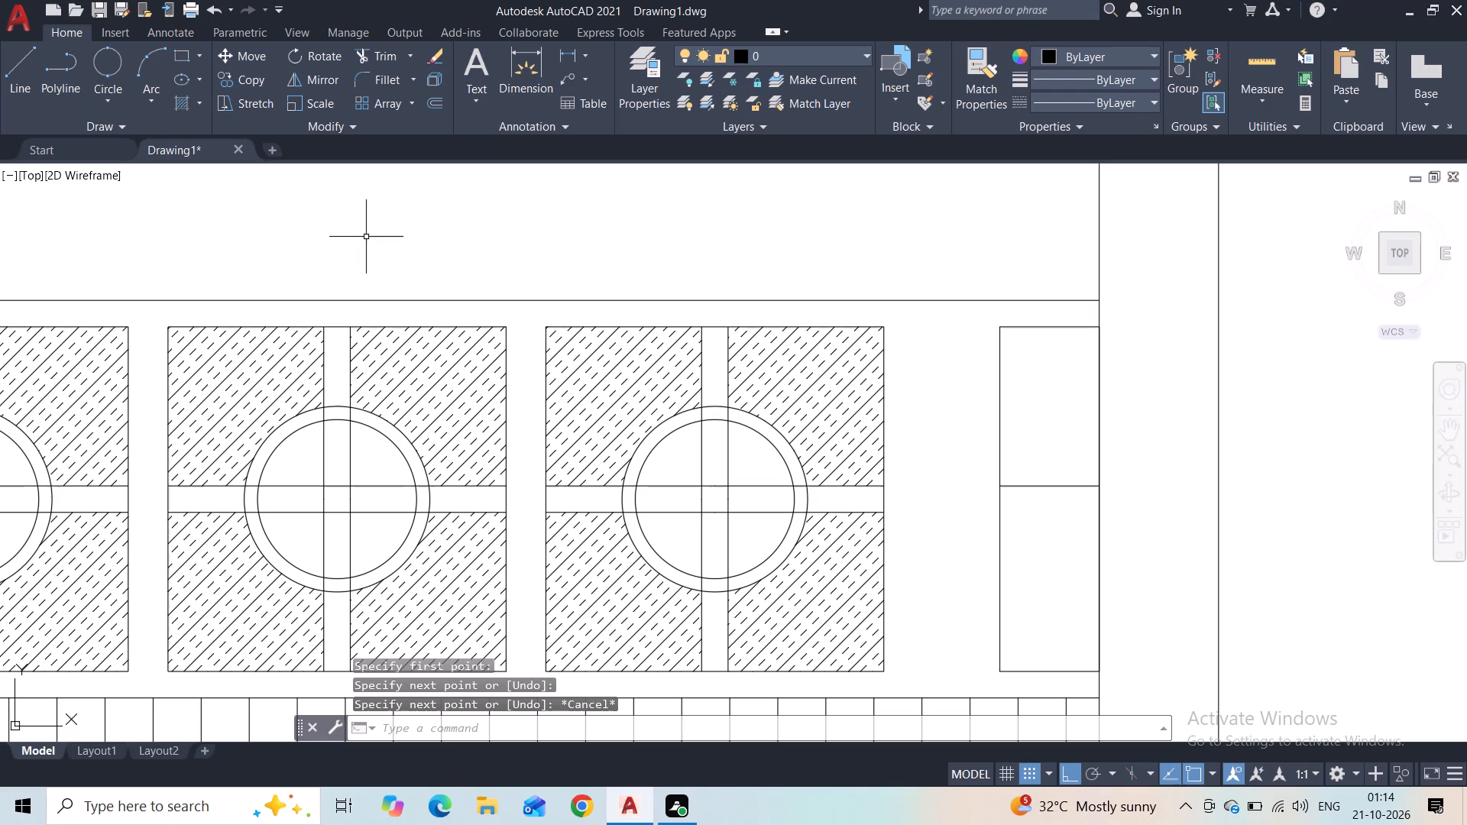
# Draw a horizontal line across the right end rectangle, level with the lower edge of the panels' crossbar.
pyautogui.press('space')
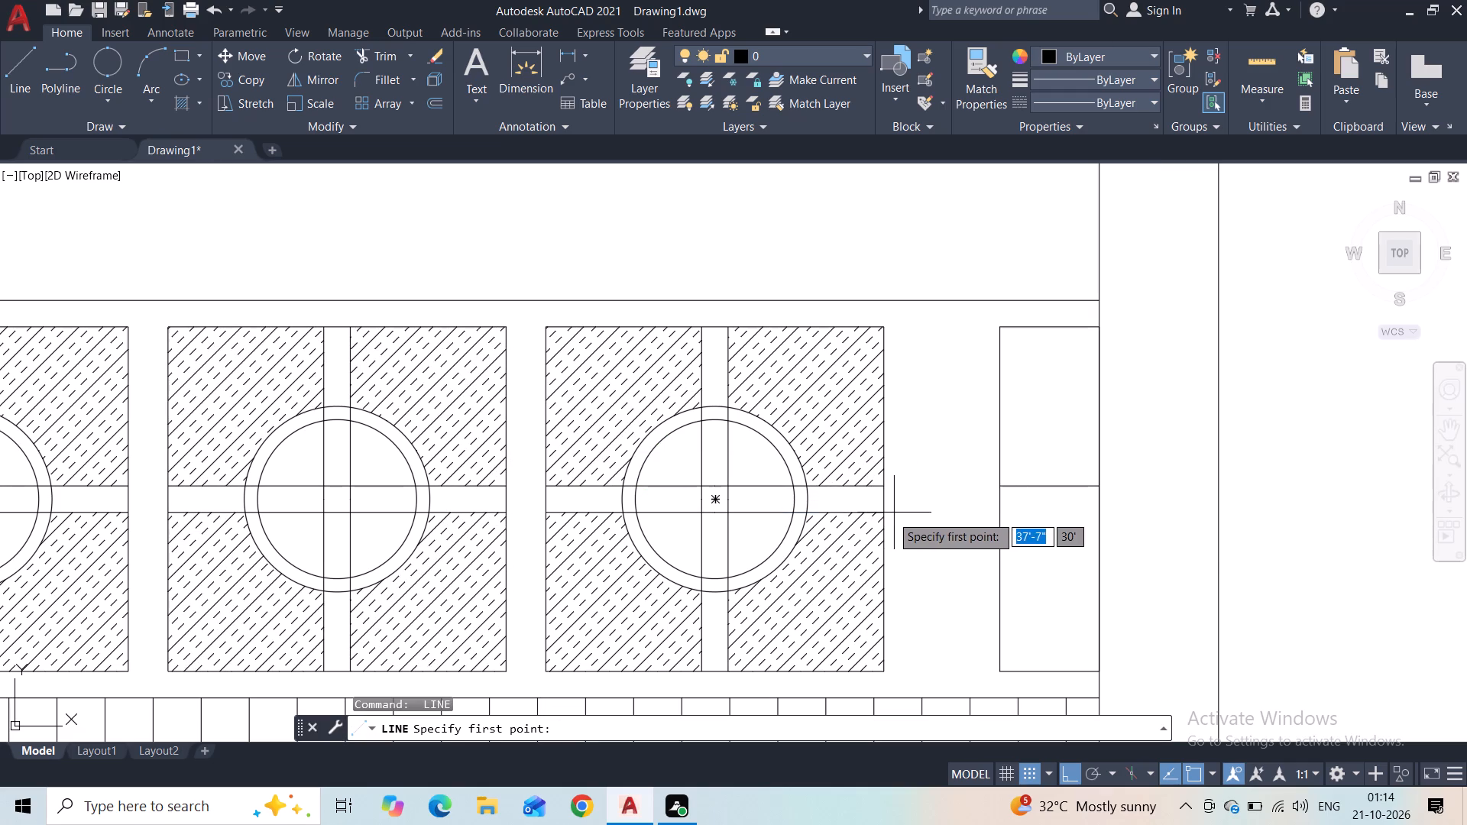
pyautogui.click(999, 515)
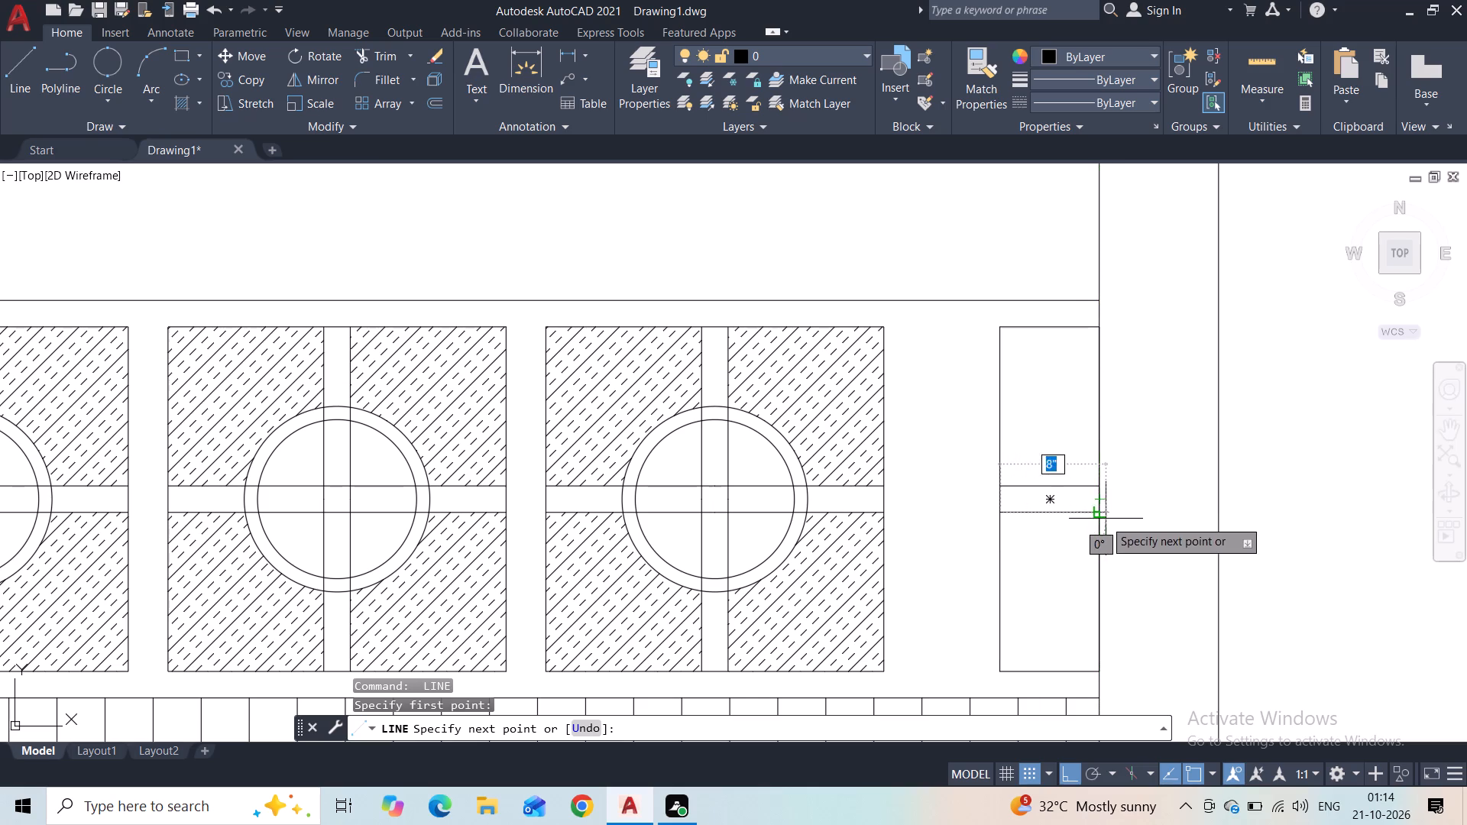
pyautogui.click(1104, 519)
pyautogui.press('Escape')
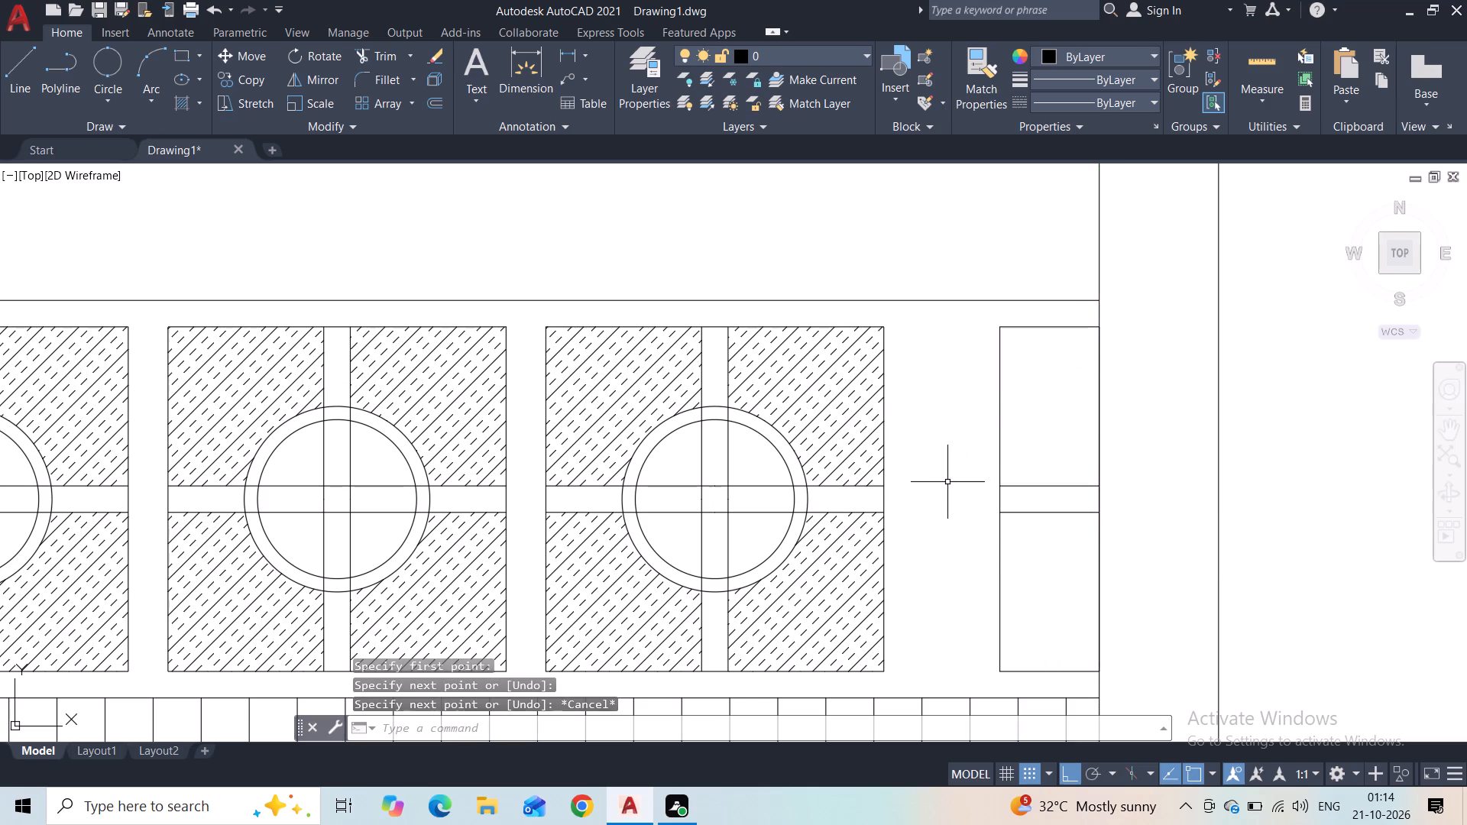
# Trim the right end rectangle's left edge between its two horizontal lines, opening the gap level with the crossbar.
pyautogui.click(396, 48)
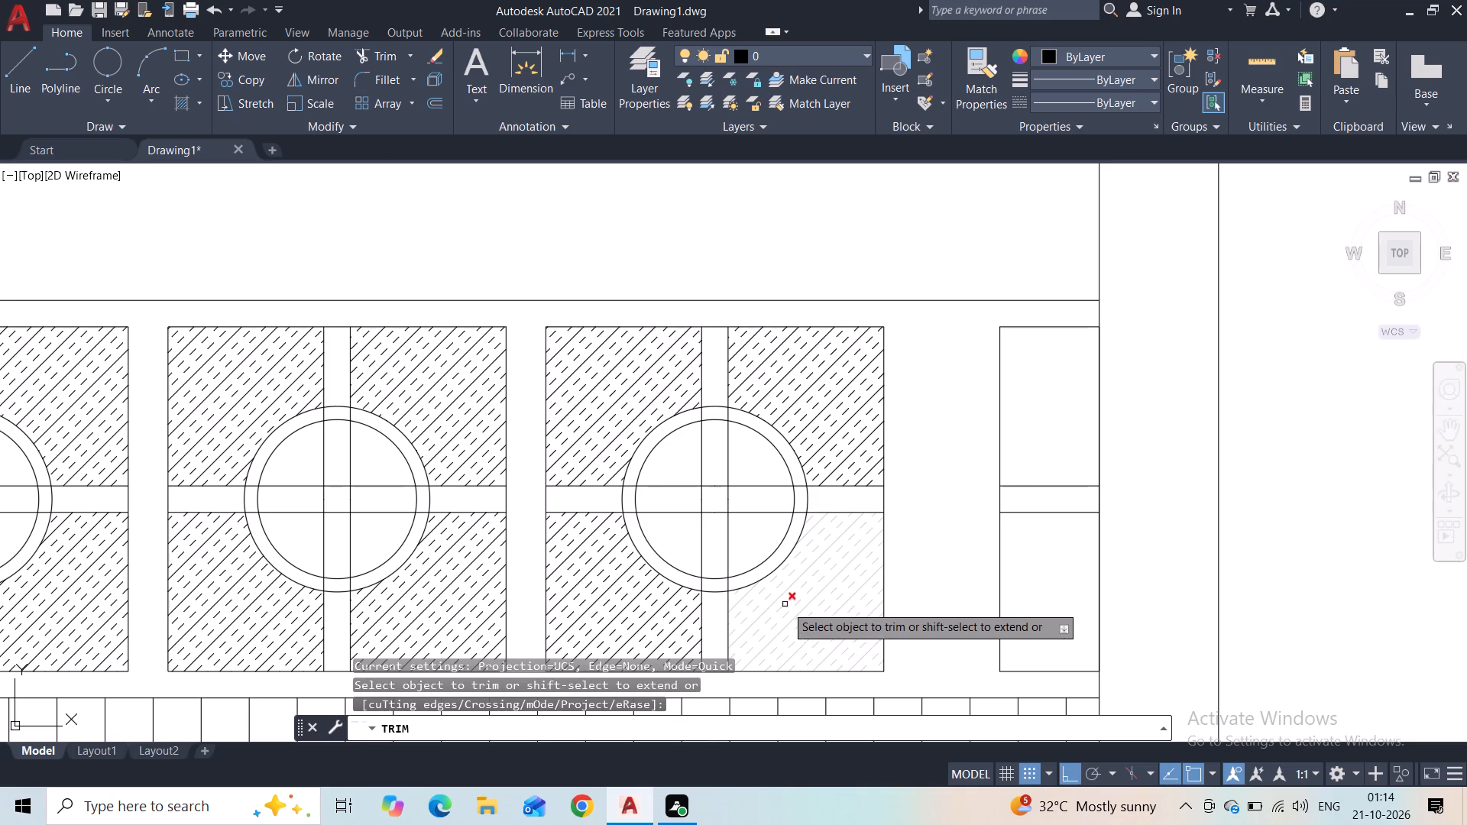
pyautogui.scroll(3, 1038, 557)
pyautogui.moveTo(912, 319); pyautogui.dragTo(800, 325)
pyautogui.scroll(-6, 805, 334)
pyautogui.press('Escape')
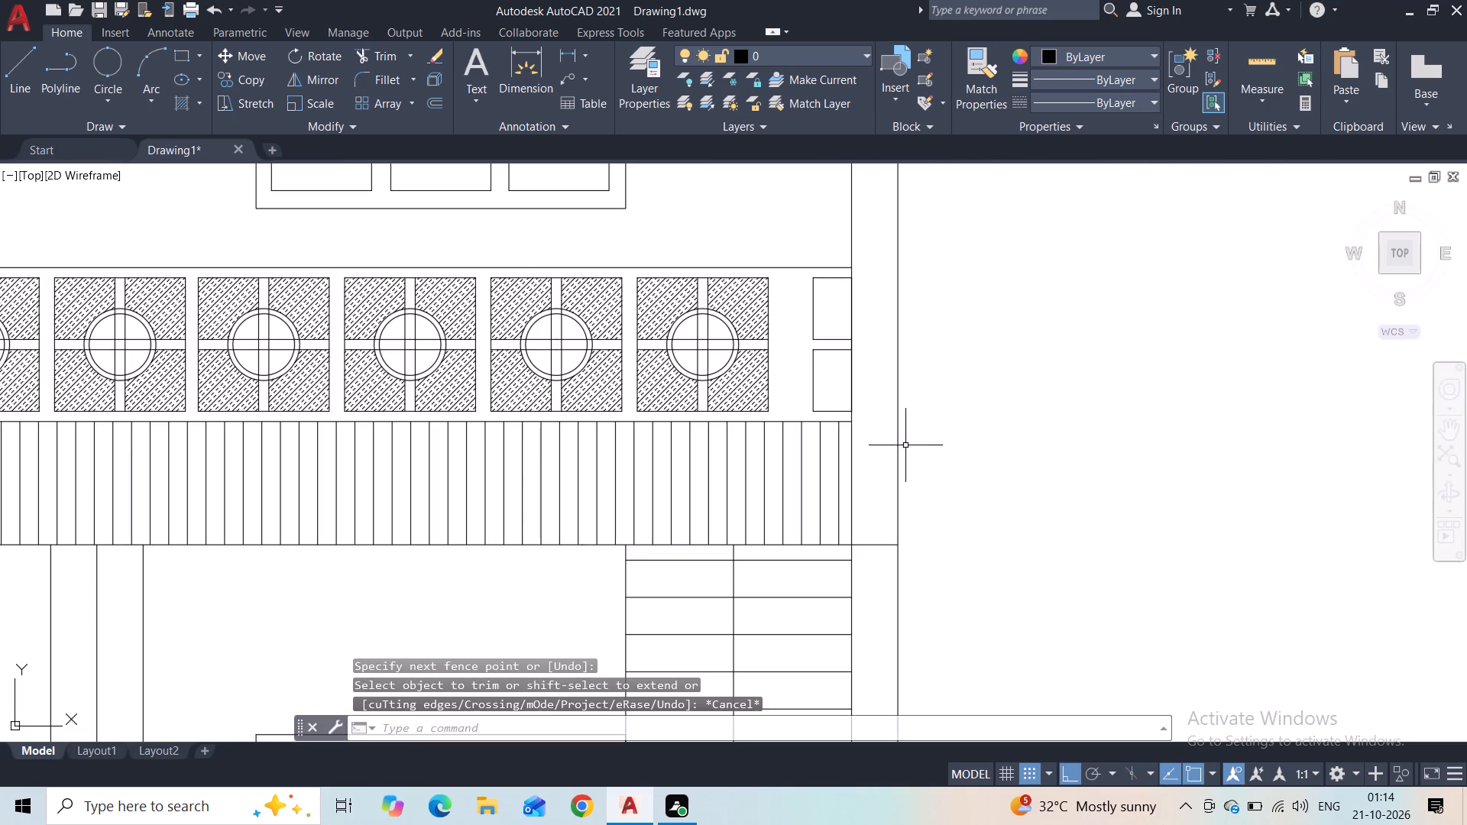
# Trim the rightmost panel's outline where the cross bars meet its top, right and bottom edges.
pyautogui.scroll(-1, 940, 380)
pyautogui.moveTo(953, 382); pyautogui.dragTo(1059, 383, button='middle')
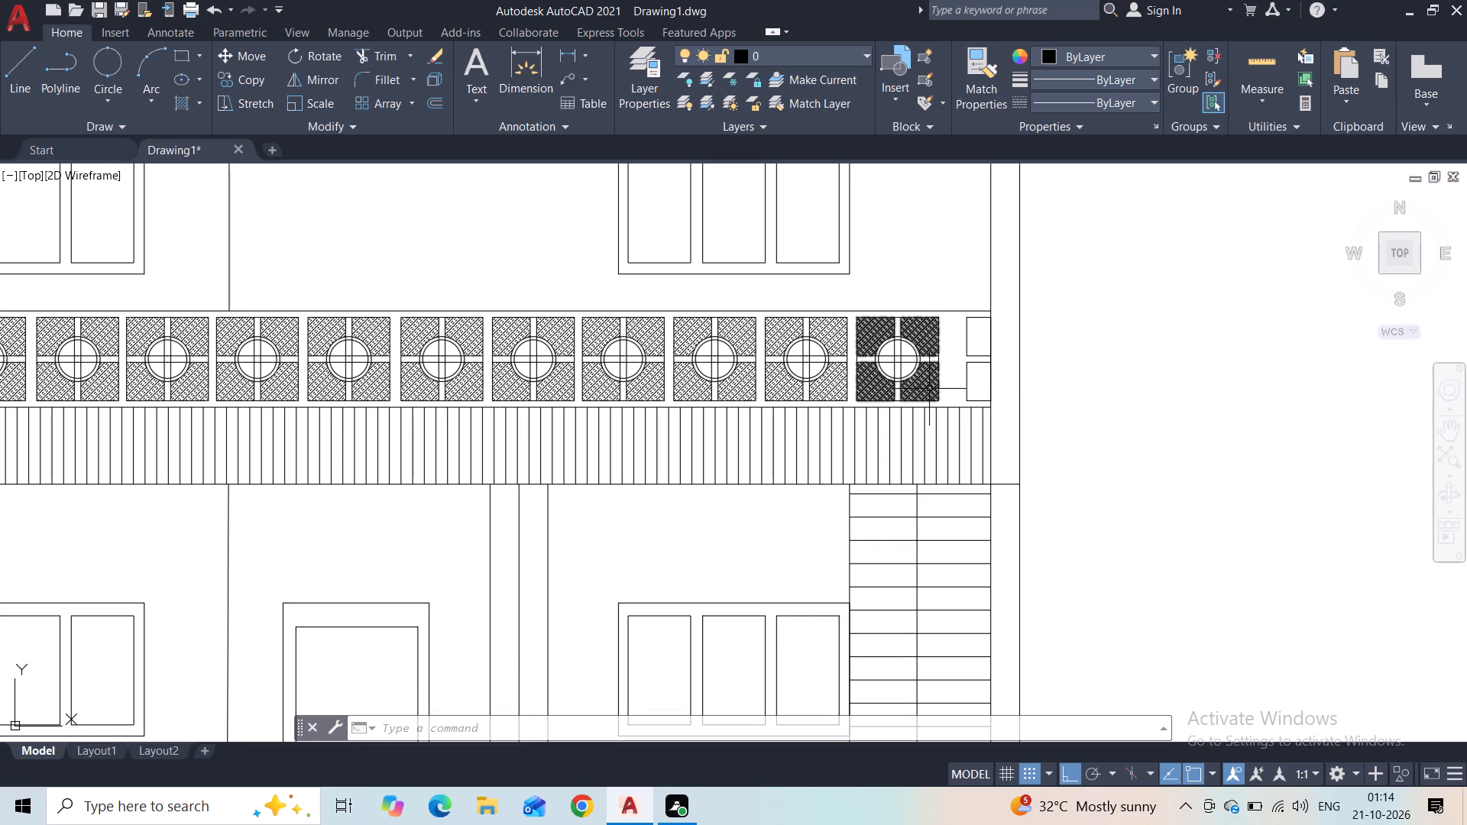
pyautogui.scroll(3, 901, 298)
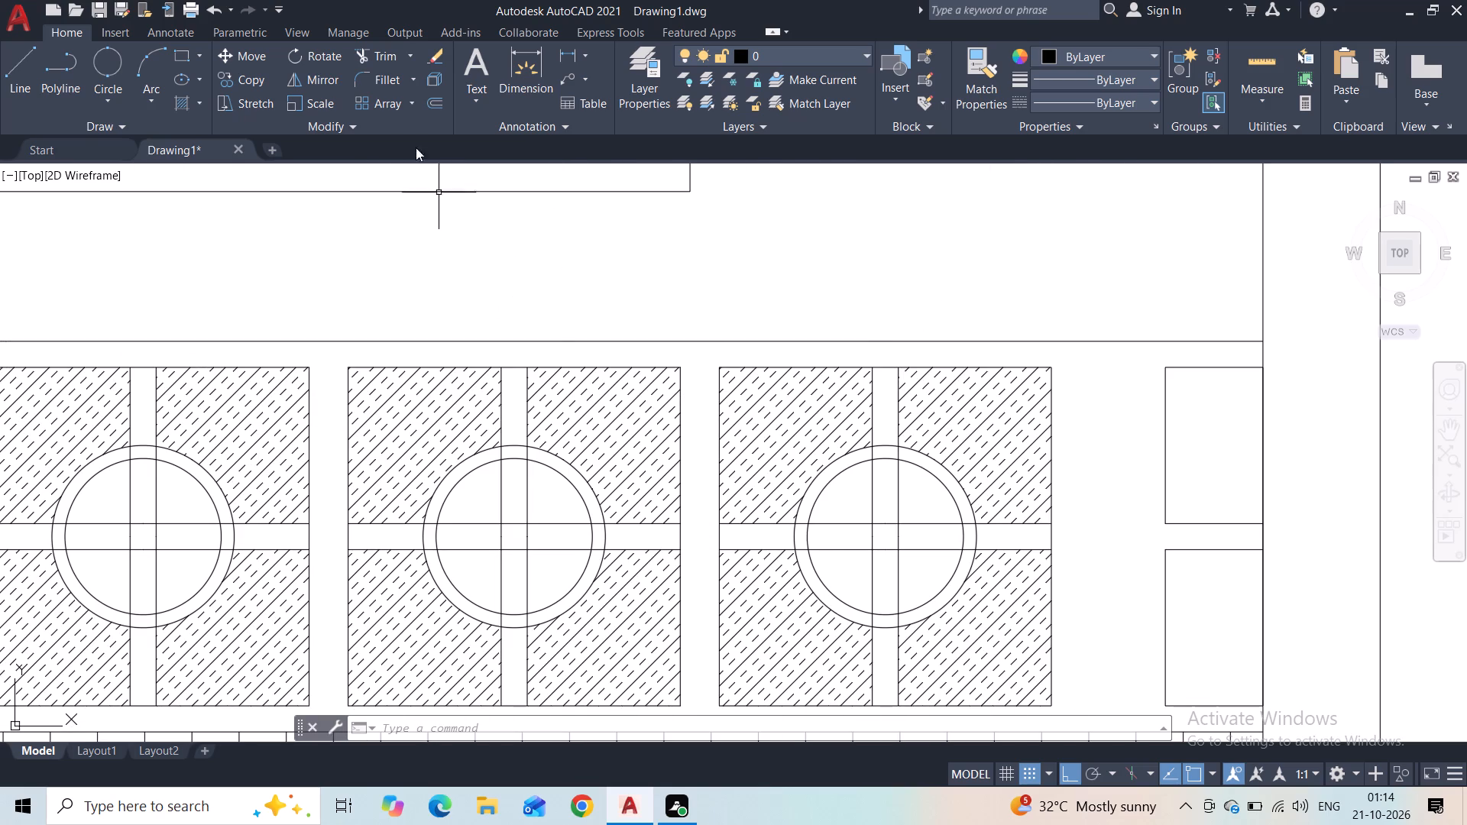
pyautogui.click(366, 63)
pyautogui.moveTo(885, 359); pyautogui.dragTo(885, 369)
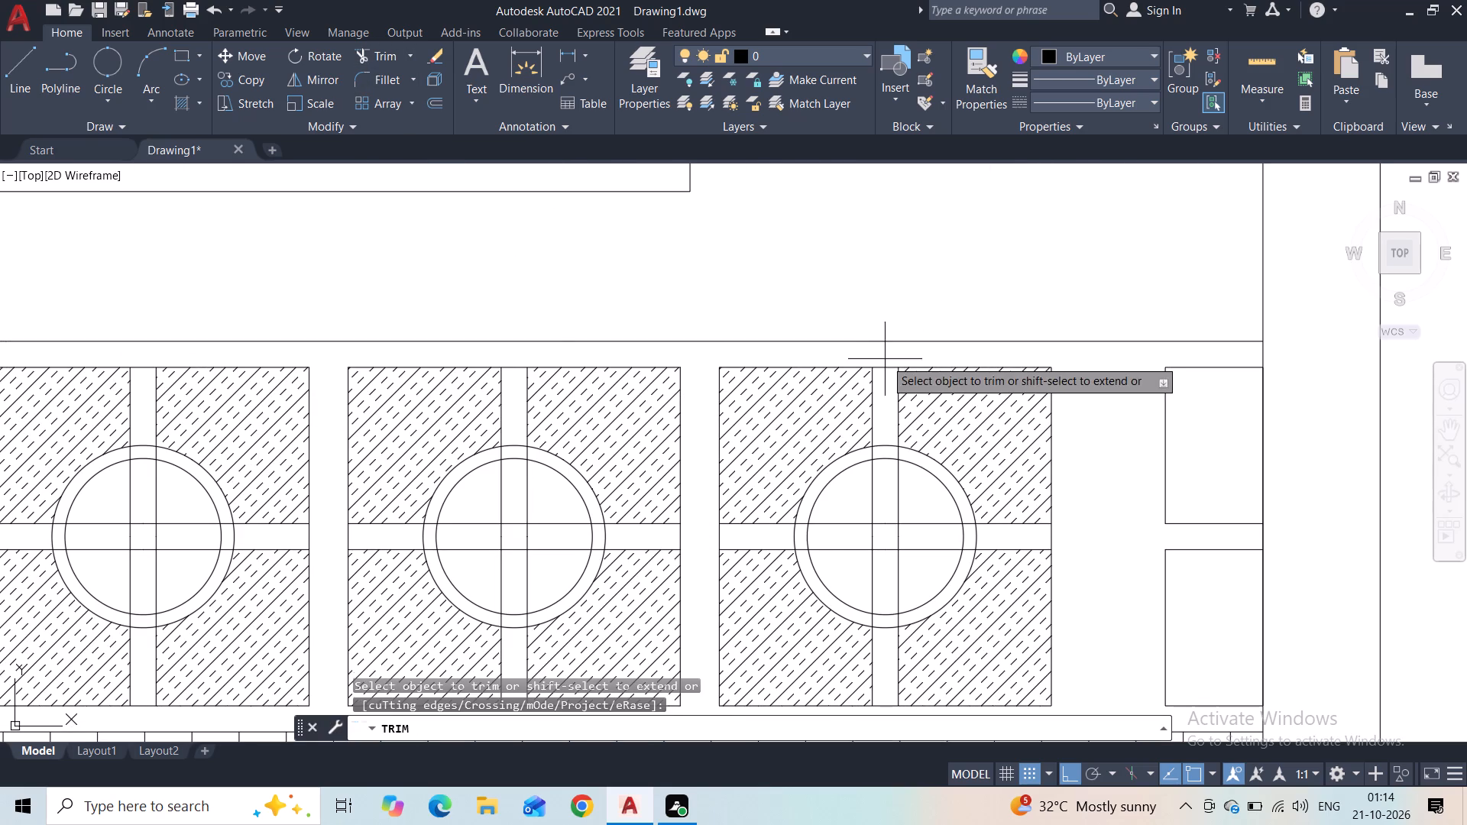
pyautogui.moveTo(885, 369); pyautogui.dragTo(884, 384)
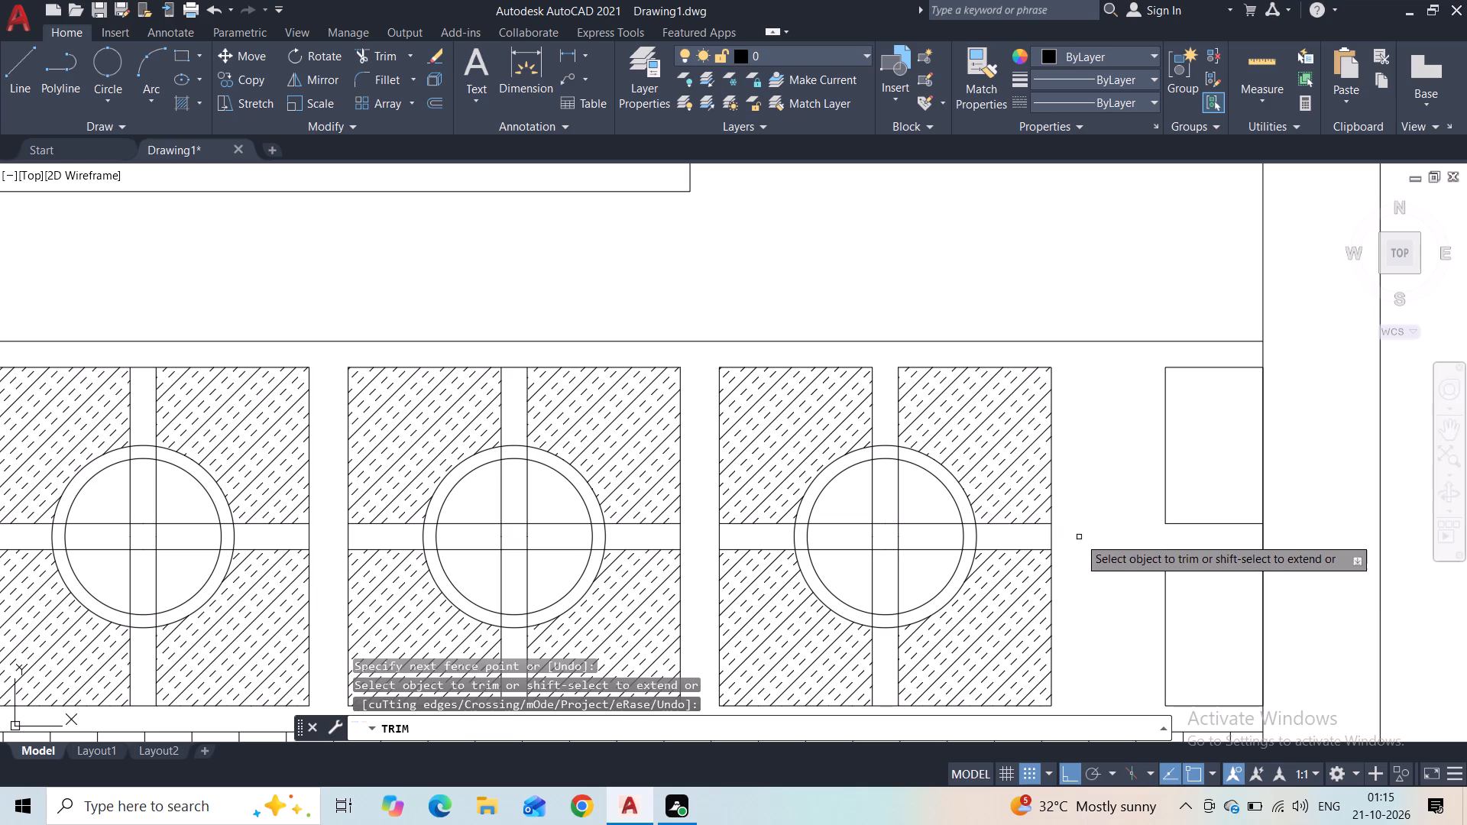
pyautogui.moveTo(1079, 537); pyautogui.dragTo(1024, 539)
pyautogui.moveTo(1027, 535); pyautogui.dragTo(1022, 333, button='middle')
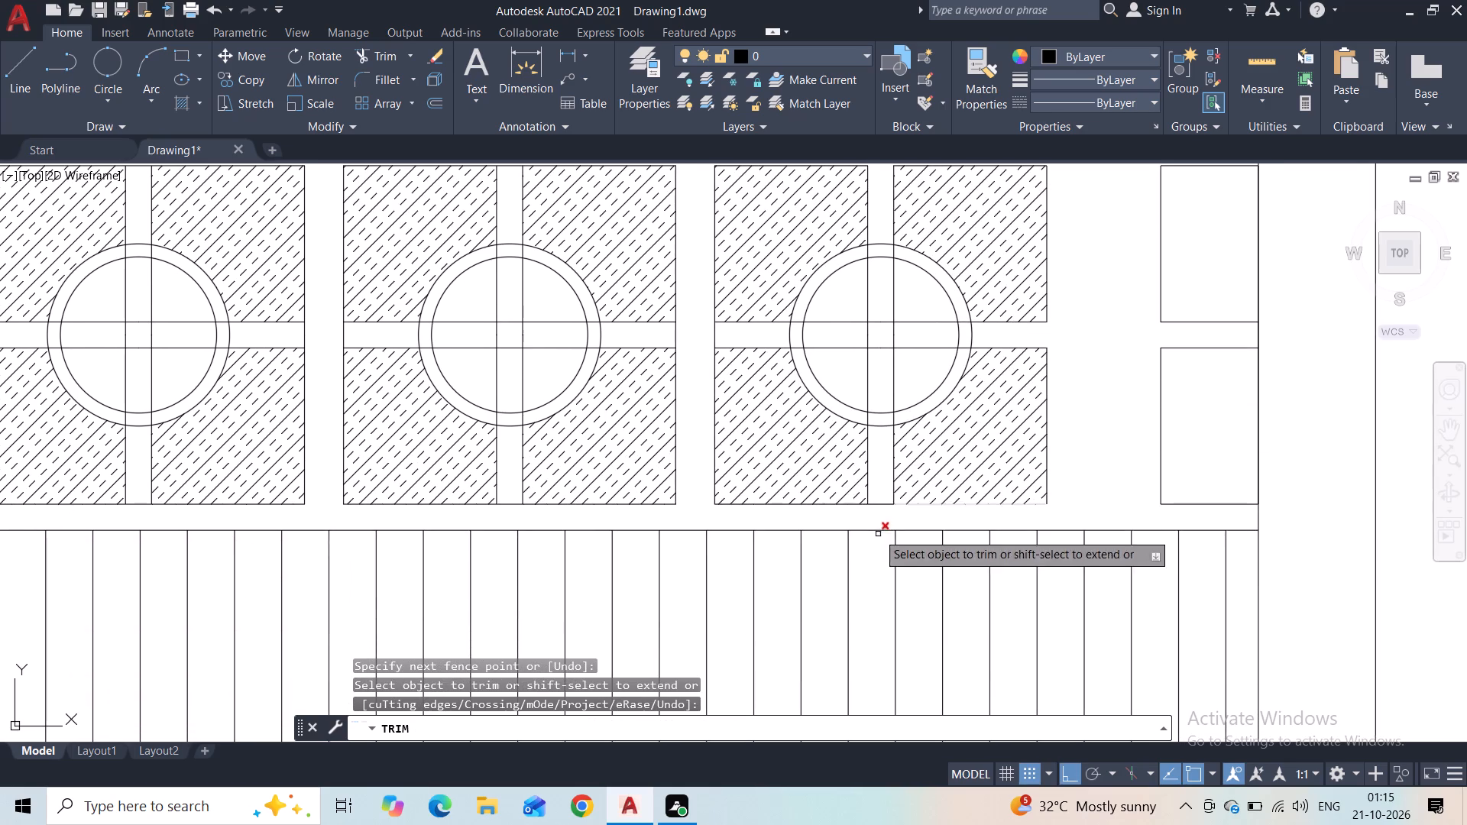
pyautogui.moveTo(882, 497); pyautogui.dragTo(885, 516)
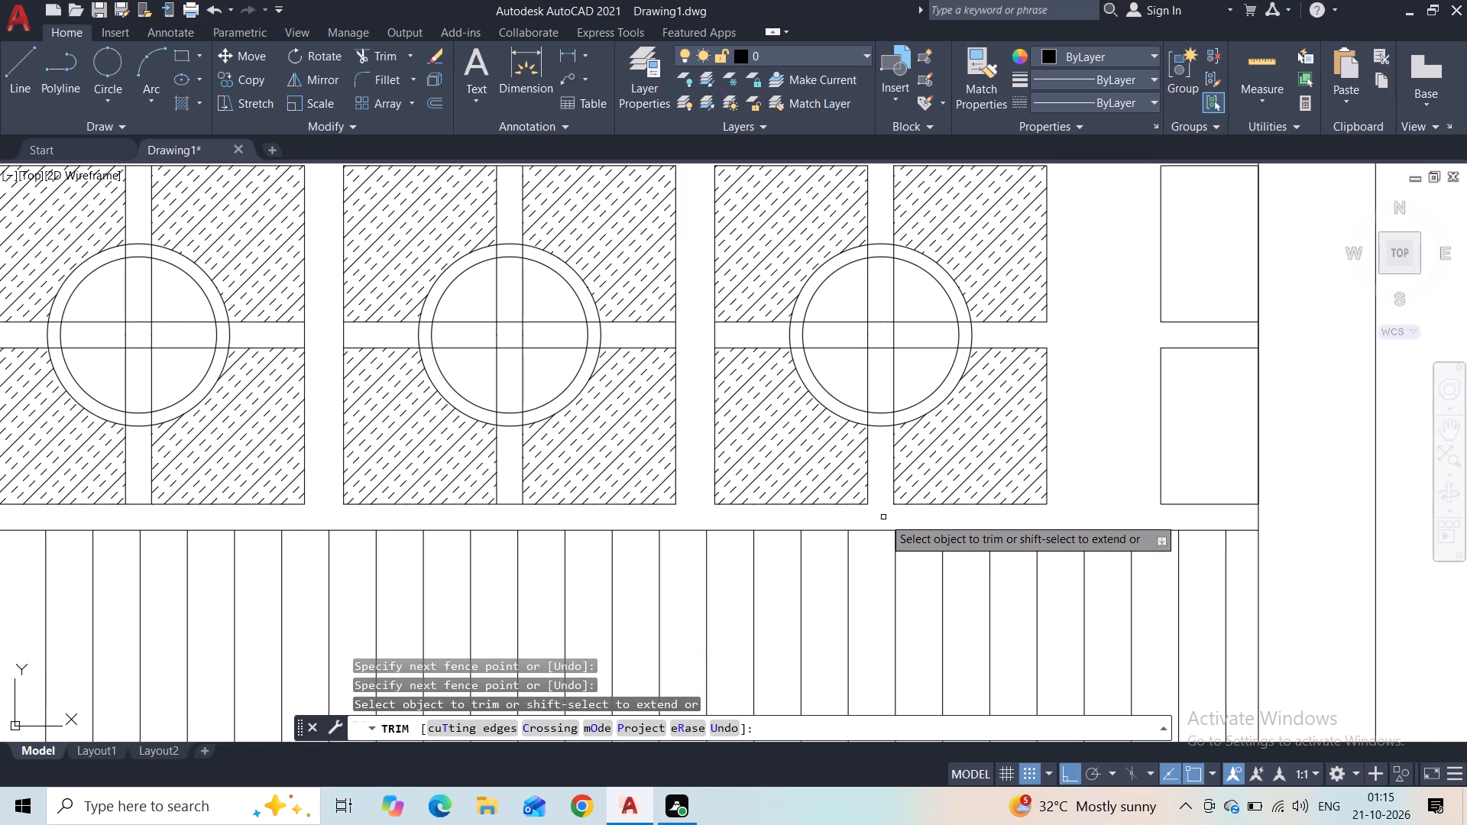
# Trim the outline across the cross bar ends at the top, bottom and left edges of the second panel from the right.
pyautogui.scroll(-1, 684, 329)
pyautogui.moveTo(685, 330); pyautogui.dragTo(685, 330, button='middle')
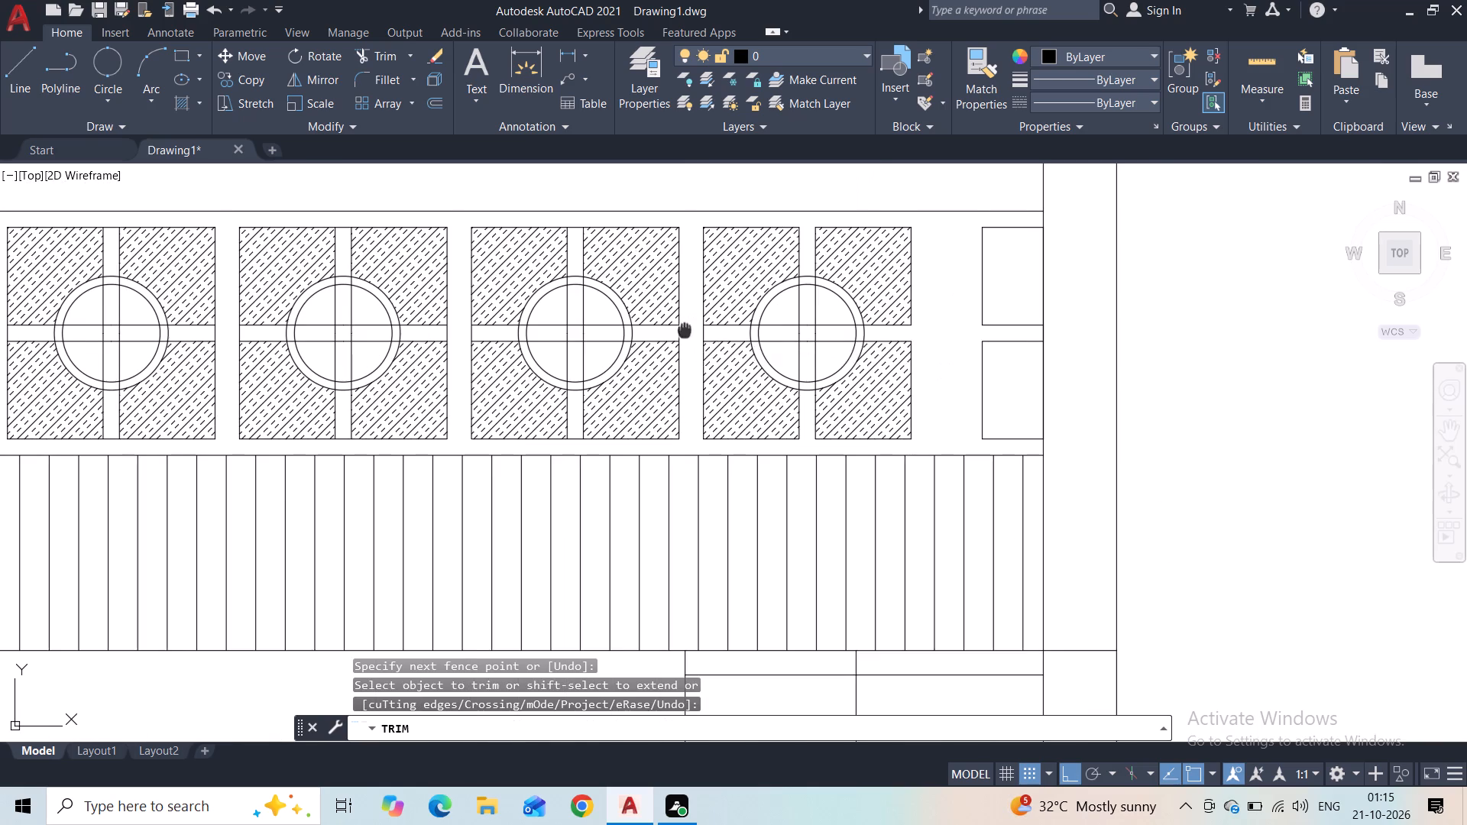
pyautogui.moveTo(685, 330); pyautogui.dragTo(729, 411, button='middle')
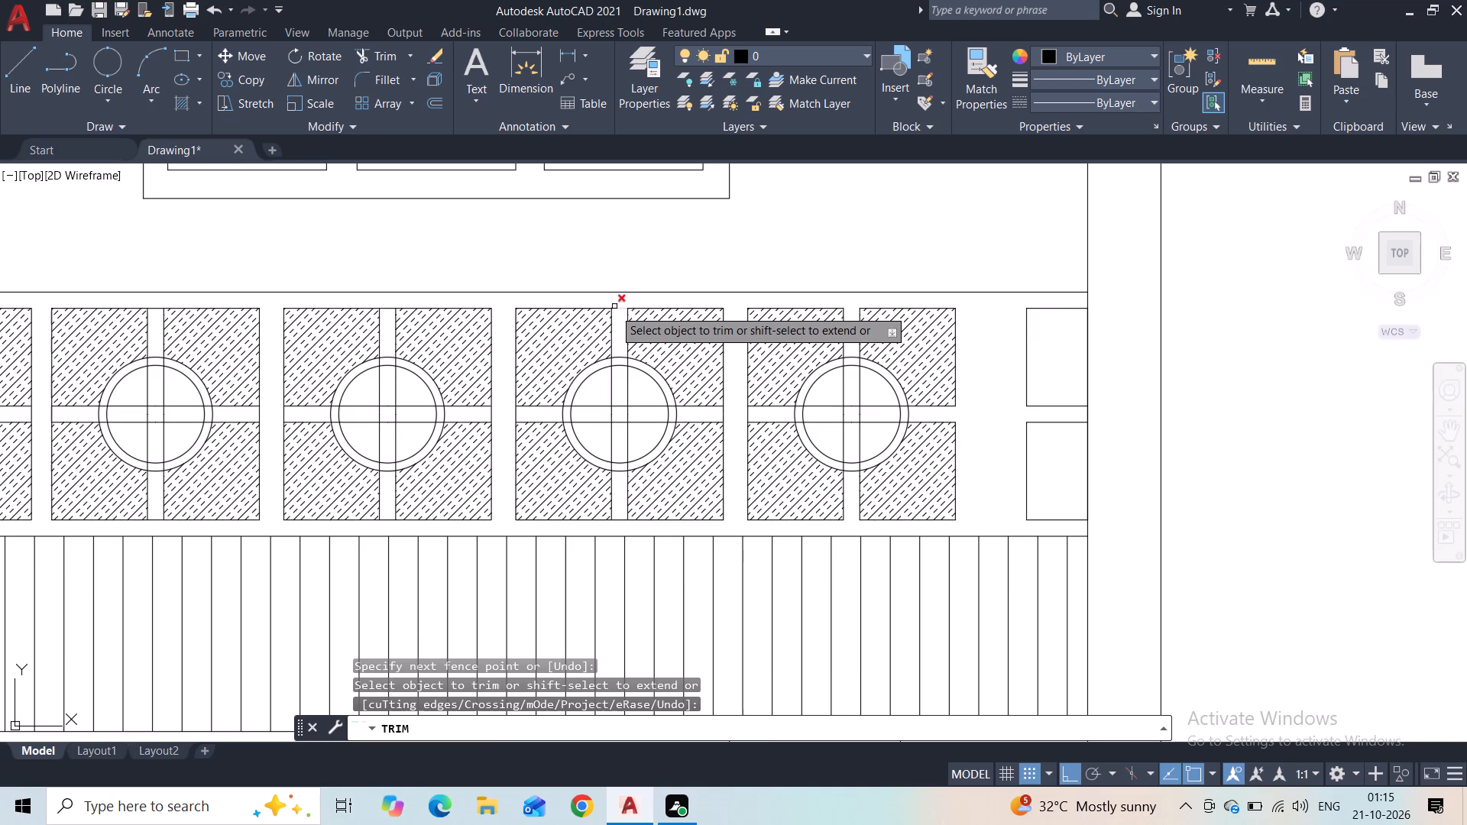
pyautogui.scroll(1, 614, 310)
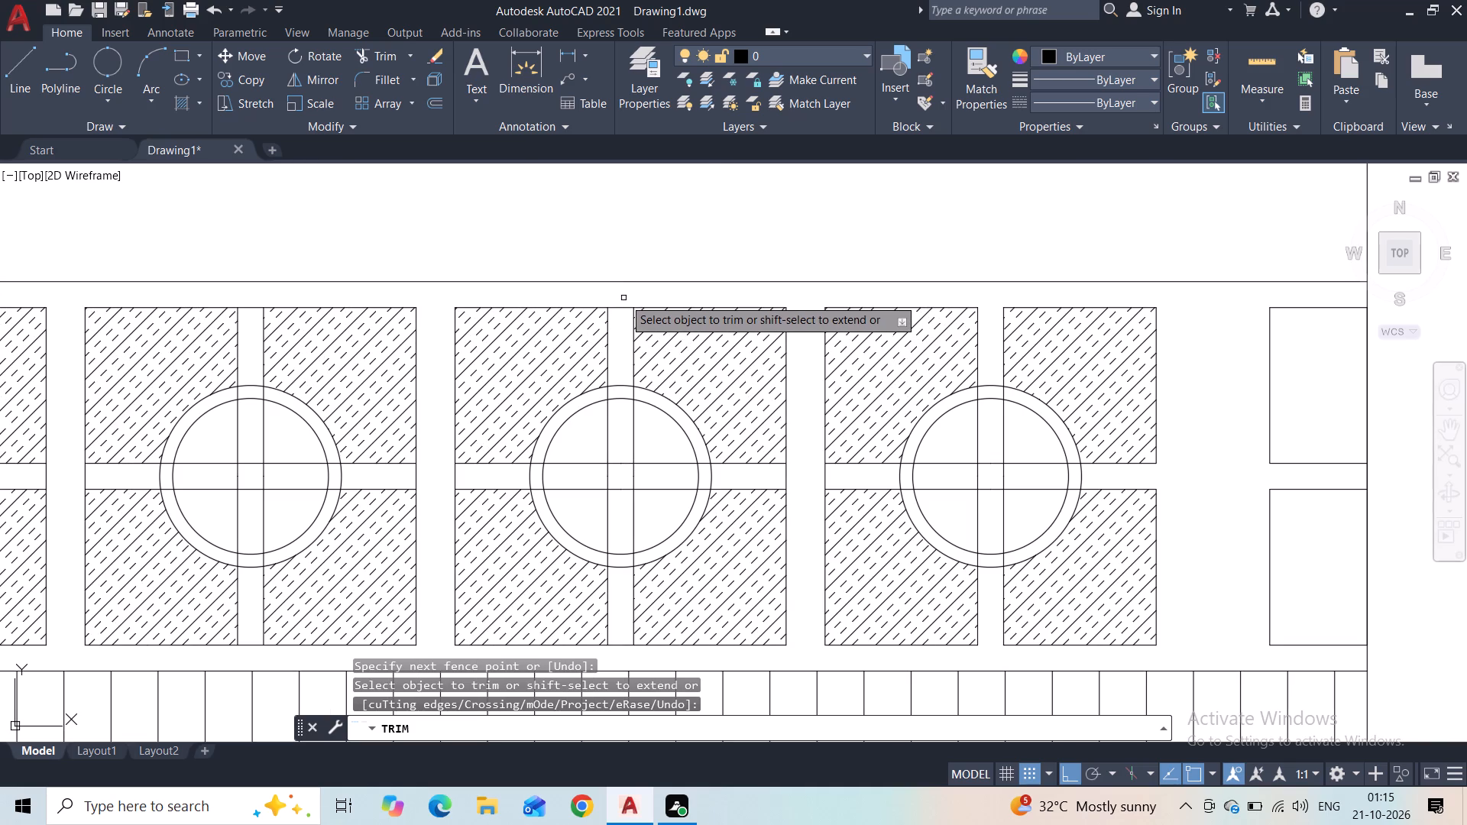
pyautogui.moveTo(623, 299); pyautogui.dragTo(620, 317)
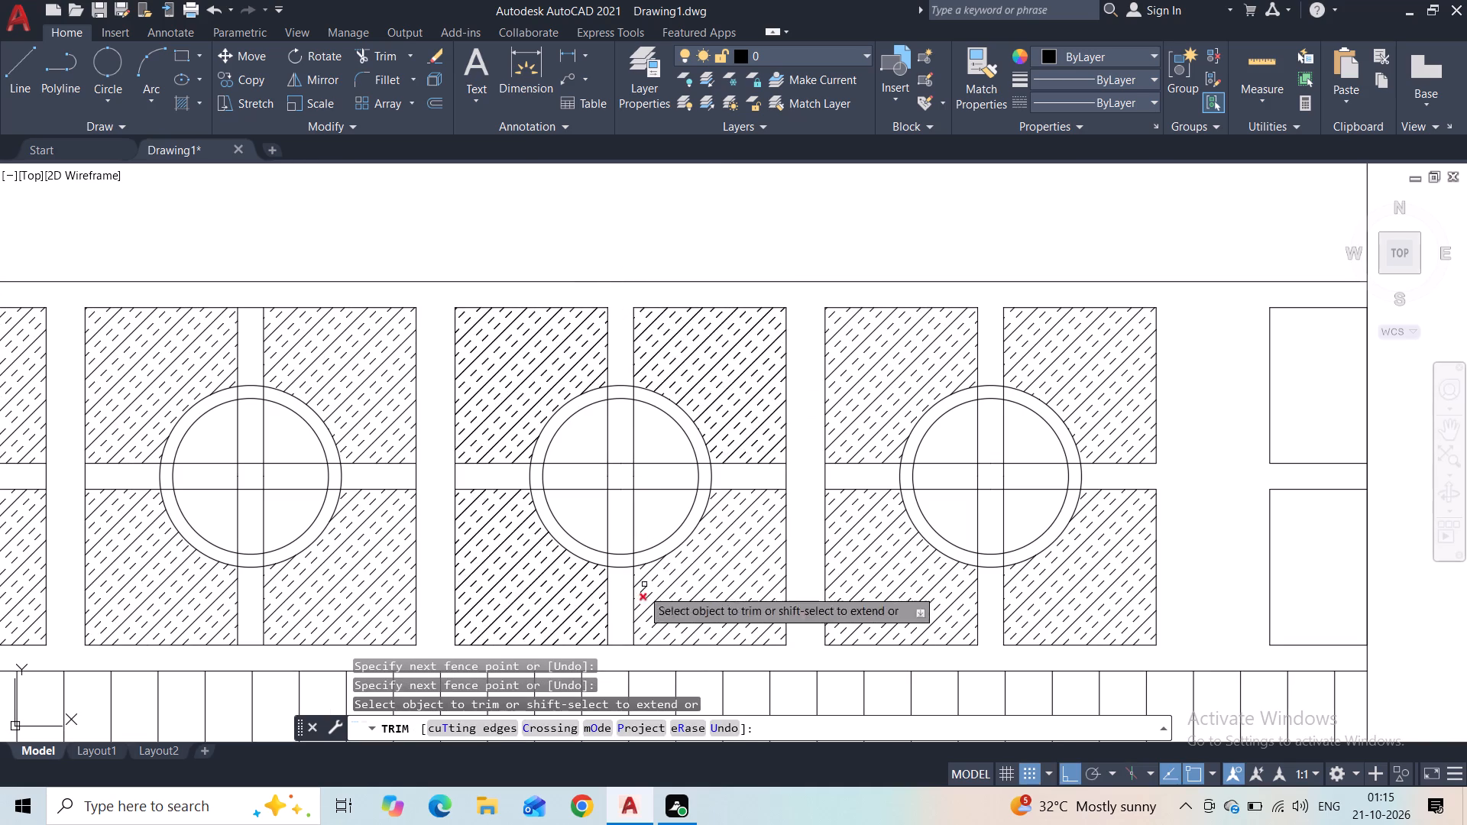
pyautogui.moveTo(624, 637); pyautogui.dragTo(626, 649)
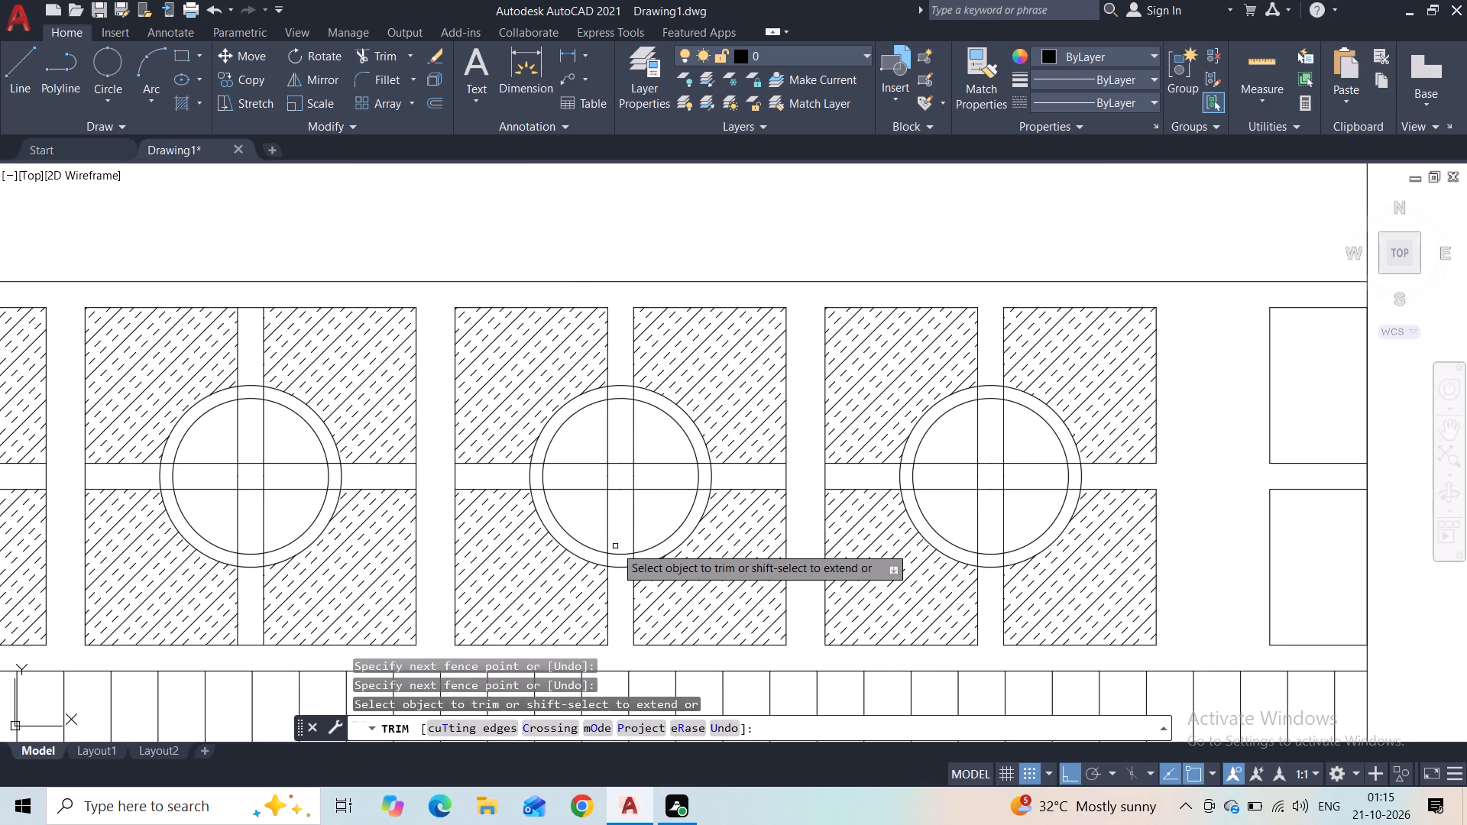
pyautogui.moveTo(446, 477); pyautogui.dragTo(462, 480)
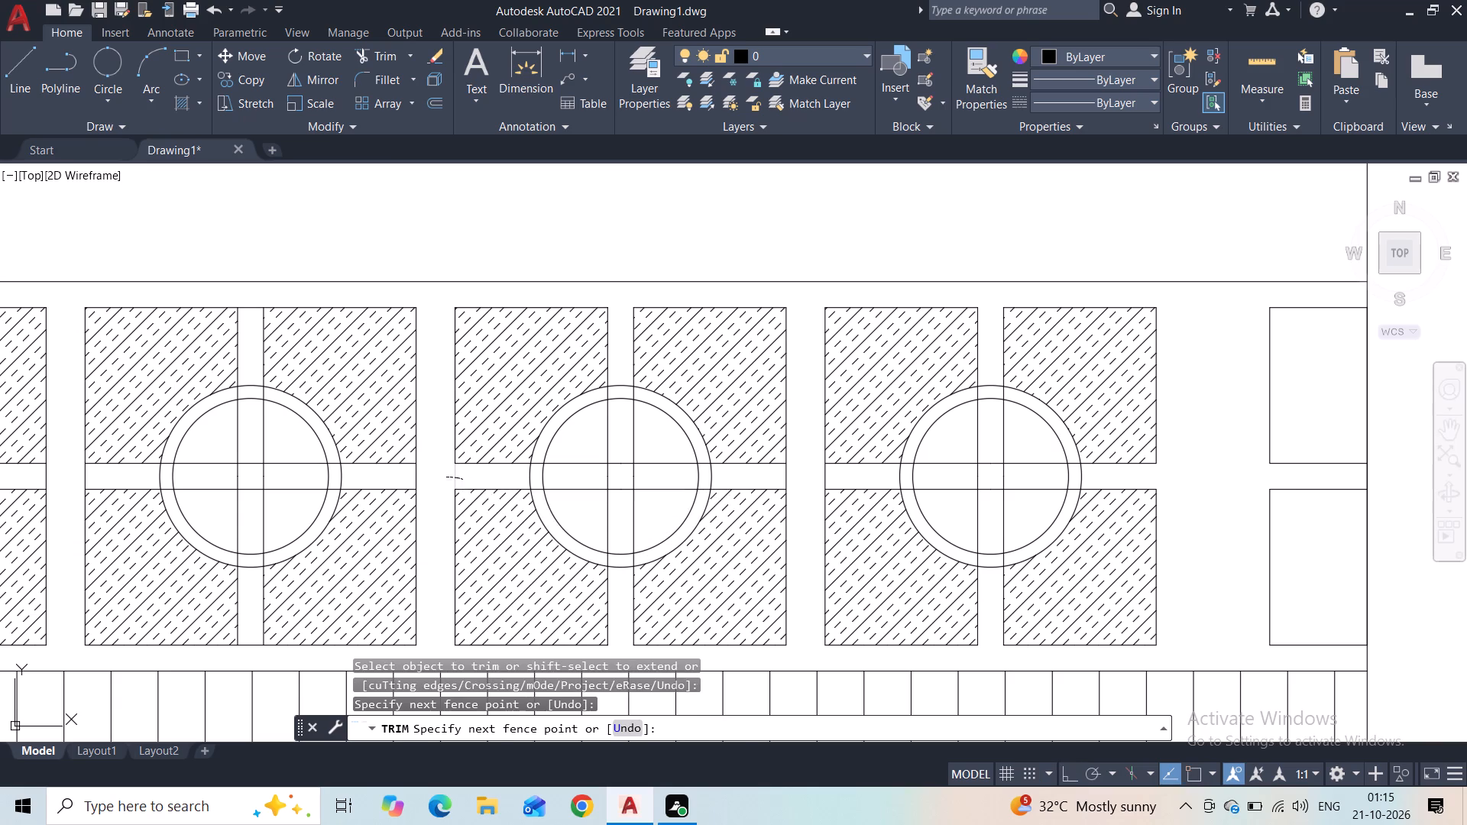
# Trim the outline across all four cross bar ends of the third panel from the right.
pyautogui.moveTo(452, 480); pyautogui.dragTo(795, 451, button='middle')
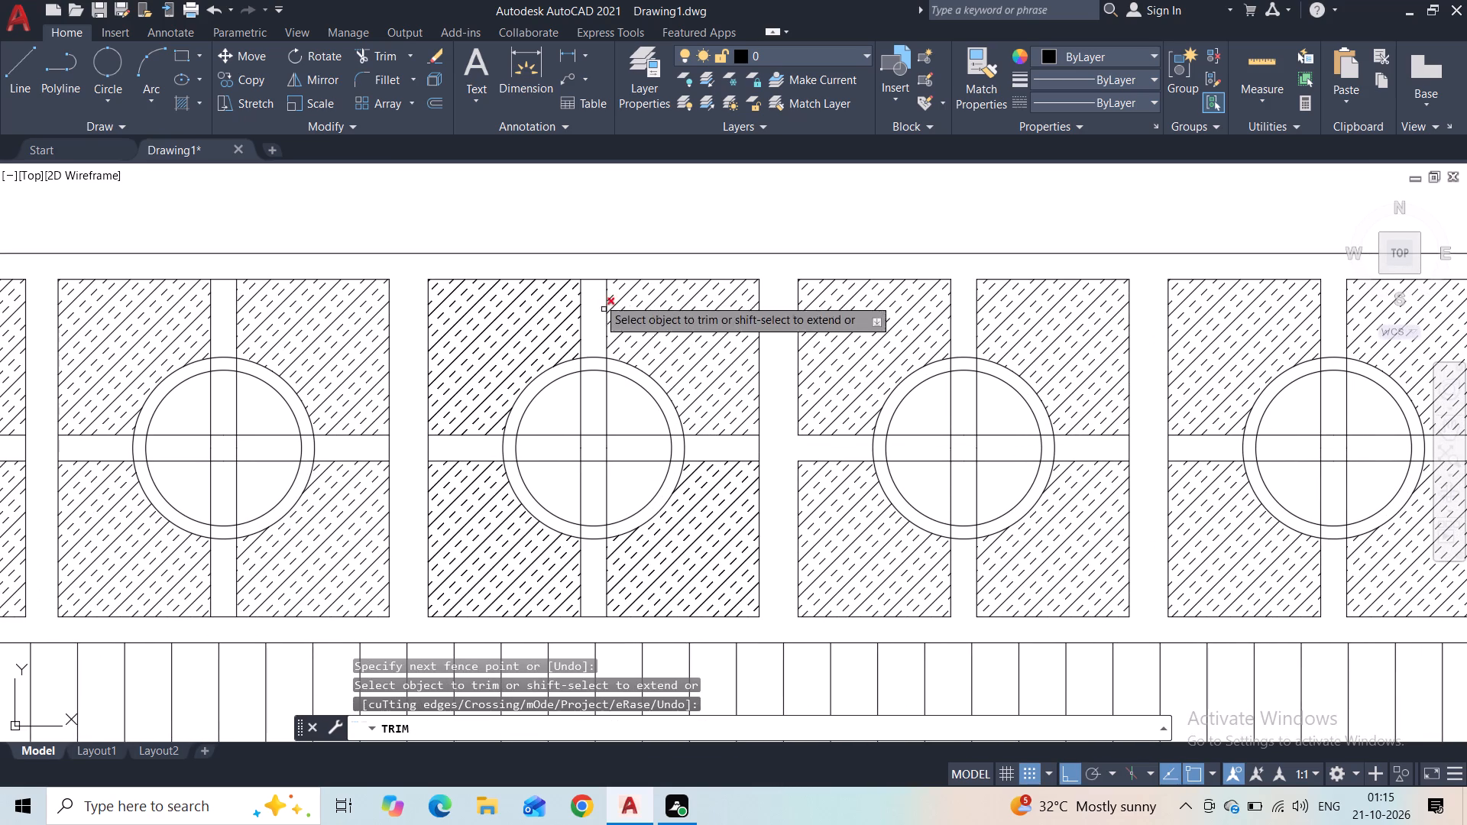
pyautogui.moveTo(594, 274); pyautogui.dragTo(597, 313)
pyautogui.moveTo(448, 447); pyautogui.dragTo(410, 447)
pyautogui.moveTo(749, 455); pyautogui.dragTo(777, 455)
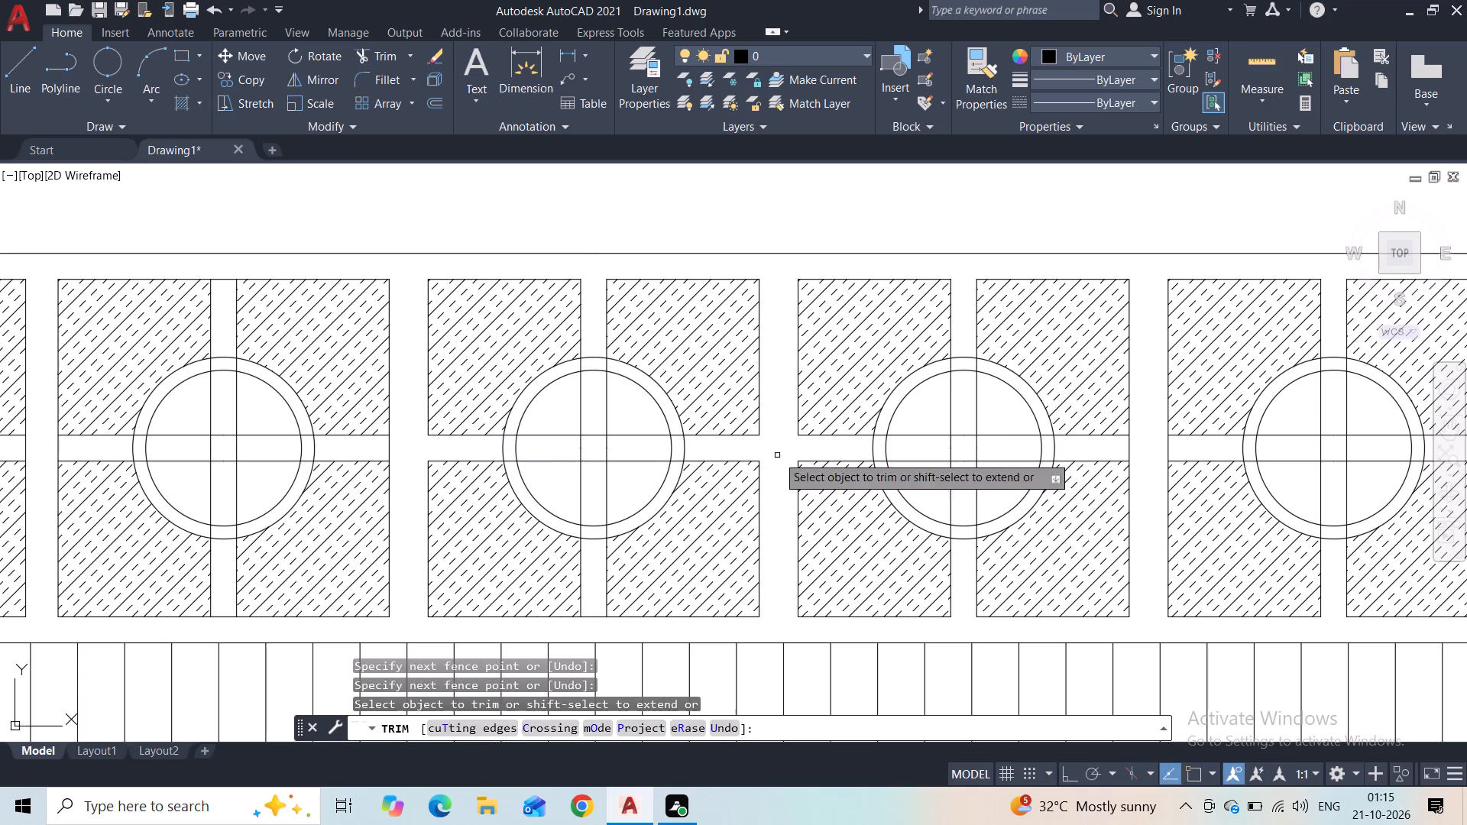
pyautogui.moveTo(772, 490); pyautogui.dragTo(775, 329, button='middle')
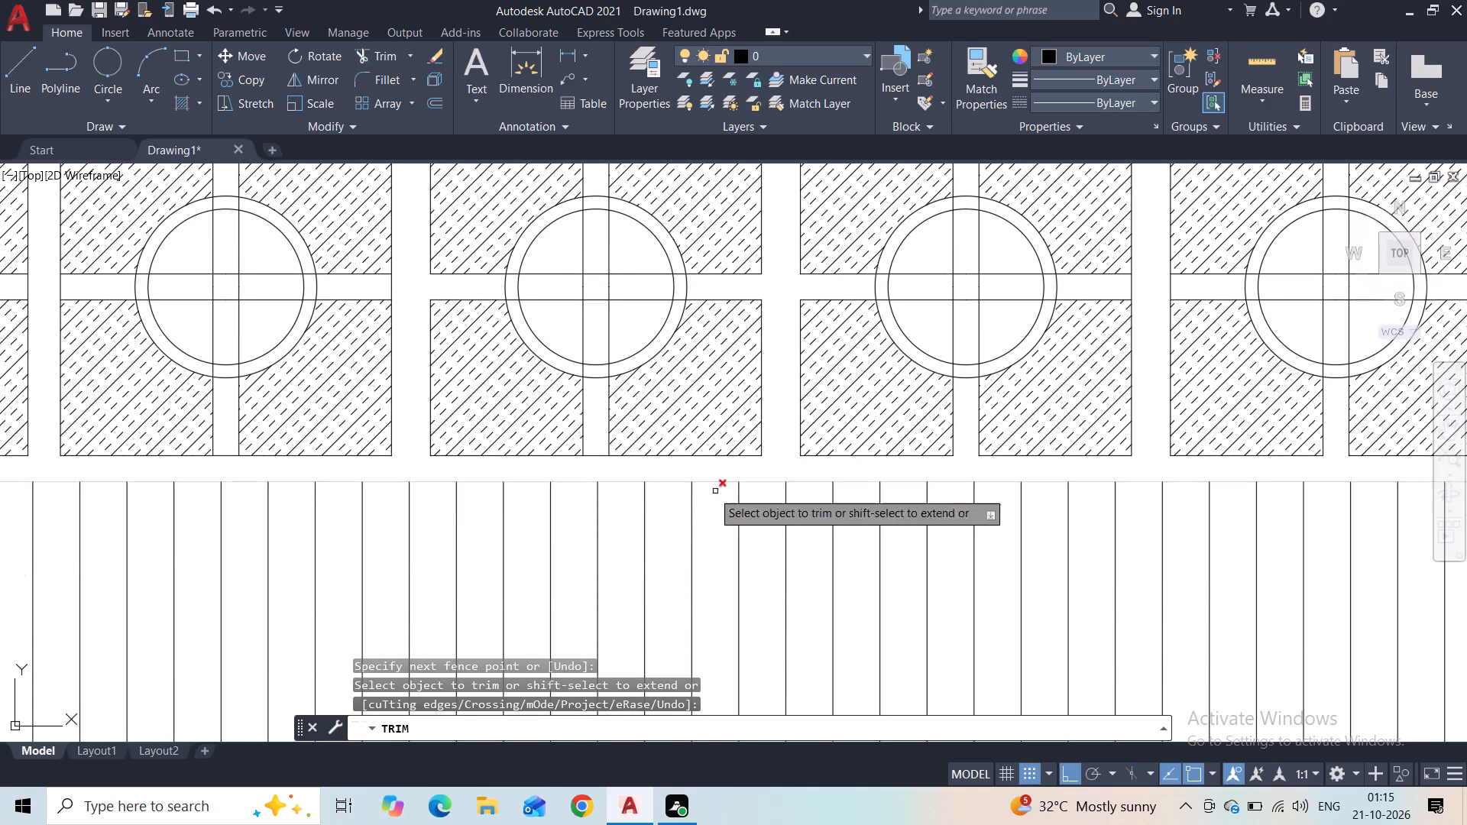
pyautogui.moveTo(600, 443); pyautogui.dragTo(598, 468)
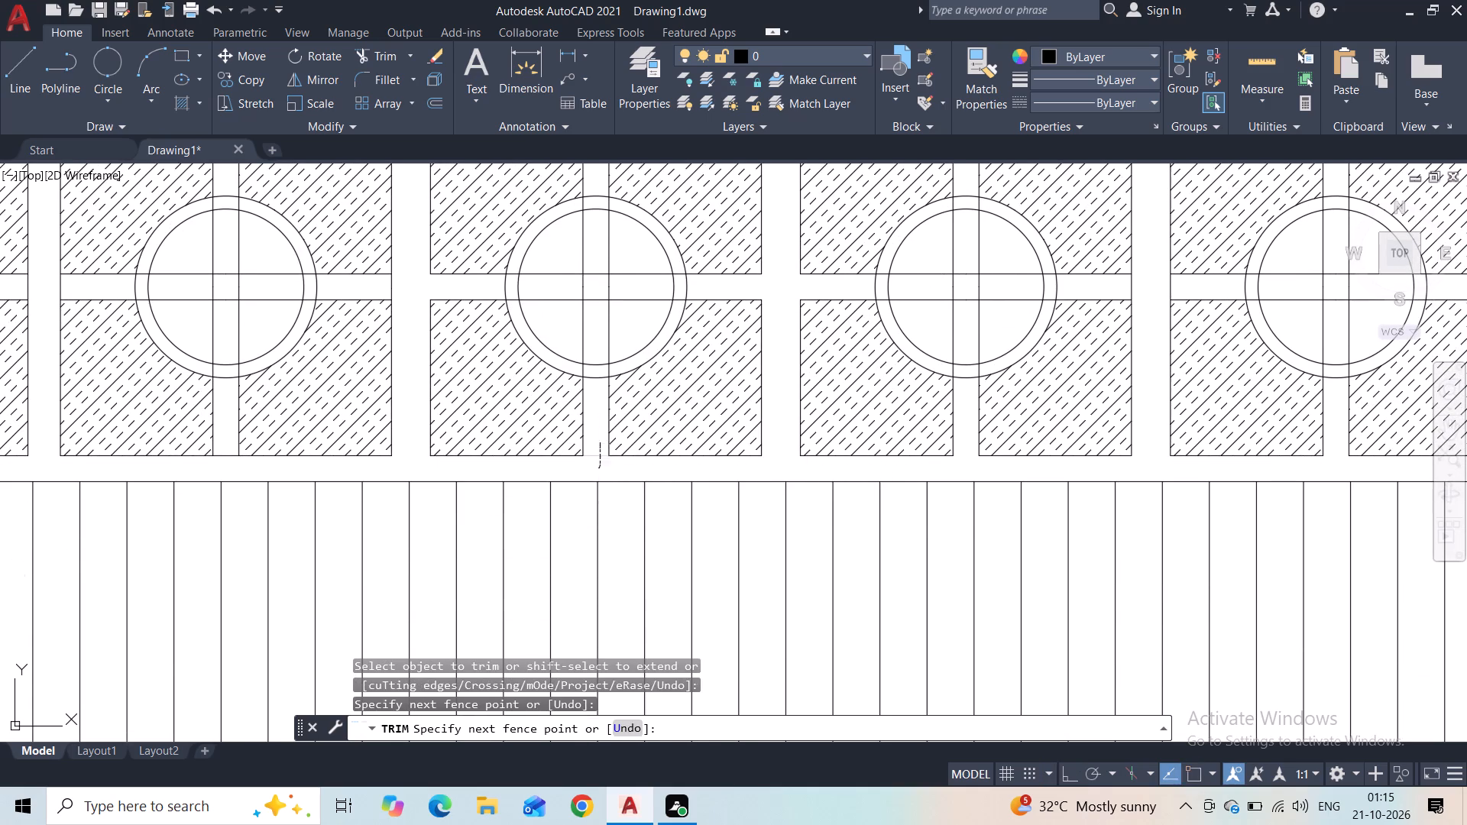
# Trim the outline across the cross bar ends at the bottom, right and top edges of the fourth panel from the right.
pyautogui.moveTo(595, 457); pyautogui.dragTo(1057, 513, button='middle')
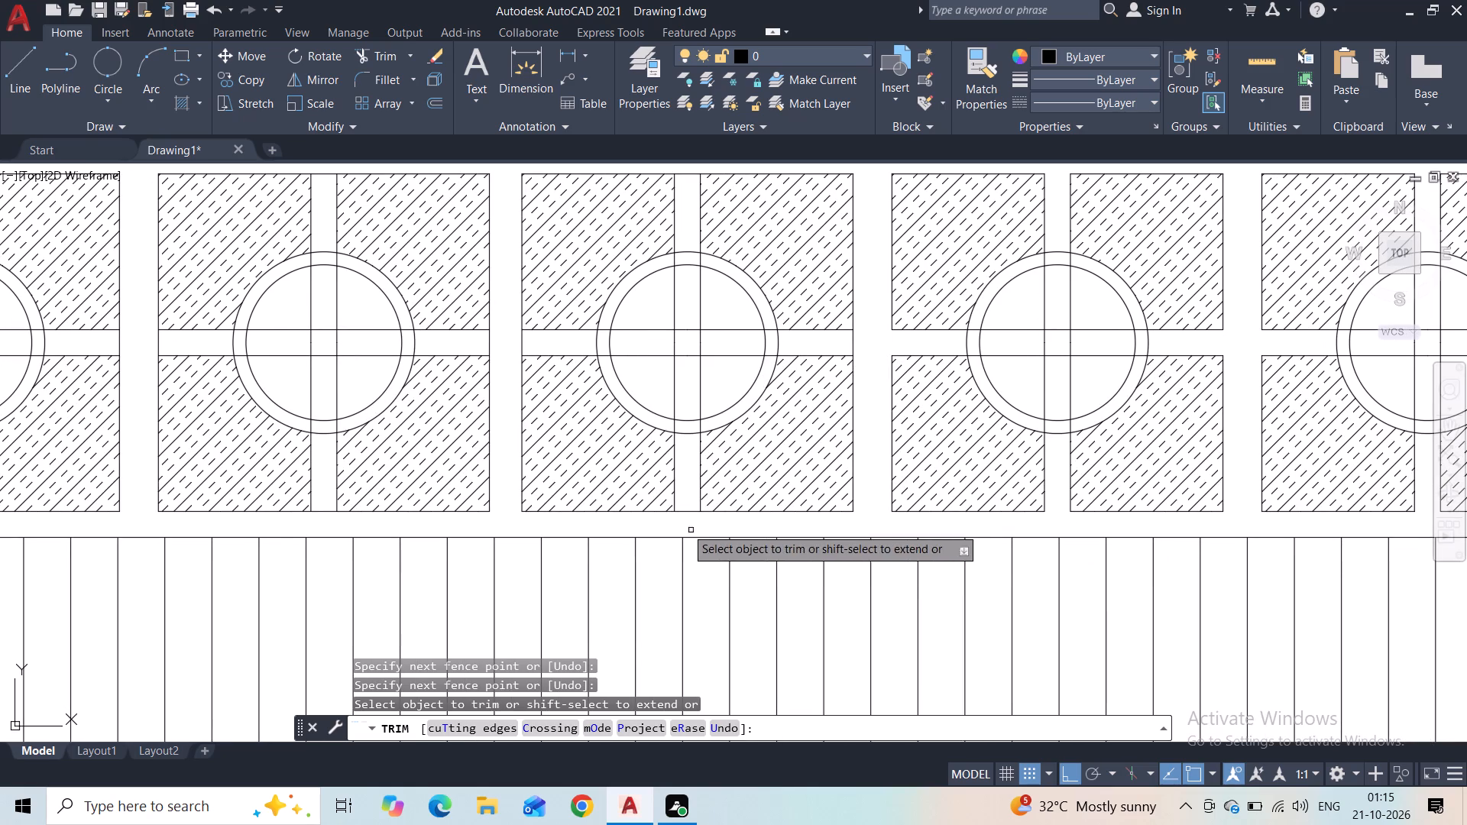
pyautogui.moveTo(682, 492); pyautogui.dragTo(687, 529)
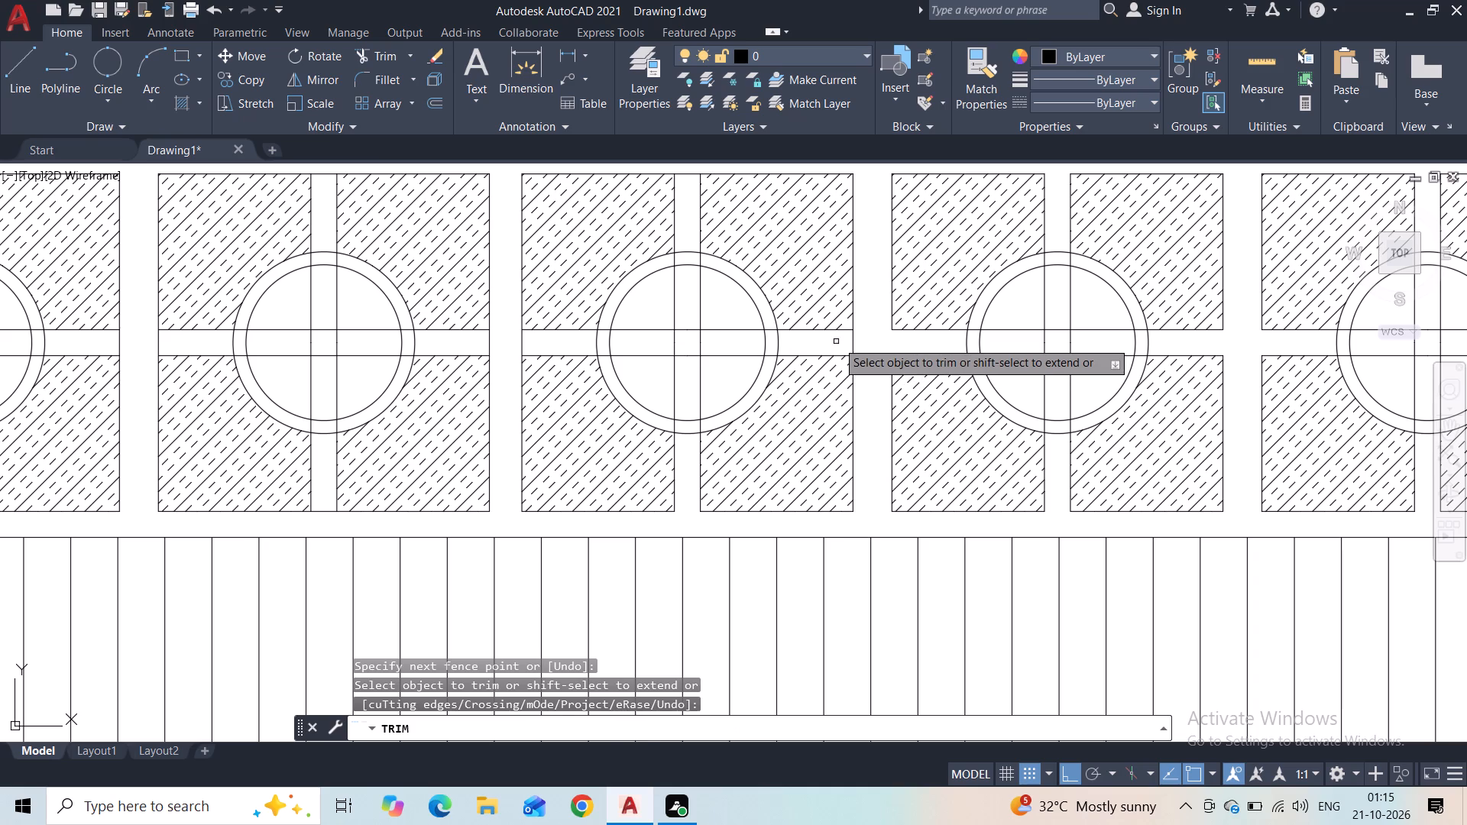
pyautogui.moveTo(837, 341); pyautogui.dragTo(876, 344)
pyautogui.moveTo(877, 325); pyautogui.dragTo(928, 393, button='middle')
pyautogui.moveTo(733, 228); pyautogui.dragTo(733, 231)
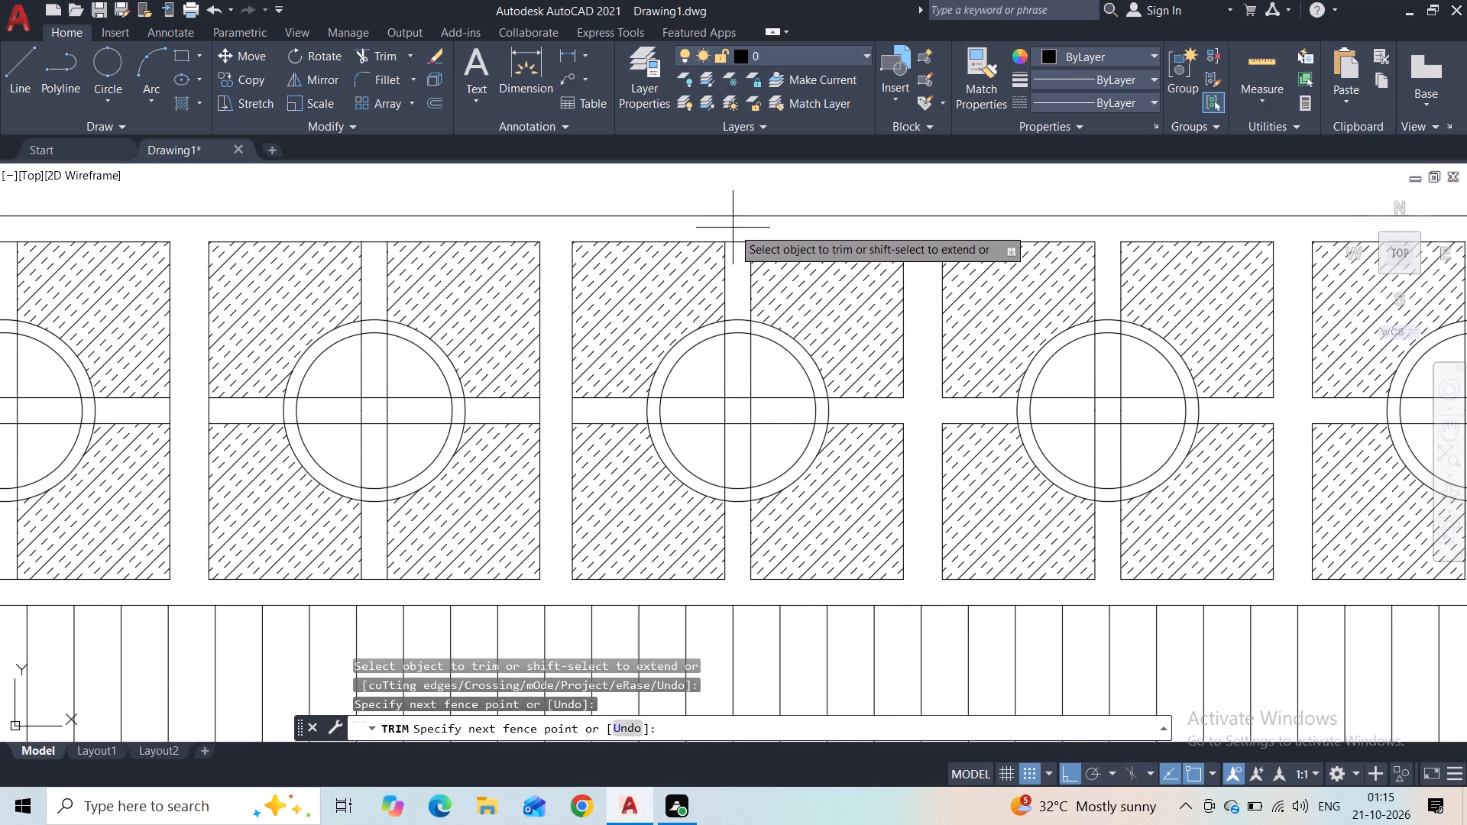
pyautogui.moveTo(733, 231); pyautogui.dragTo(738, 264)
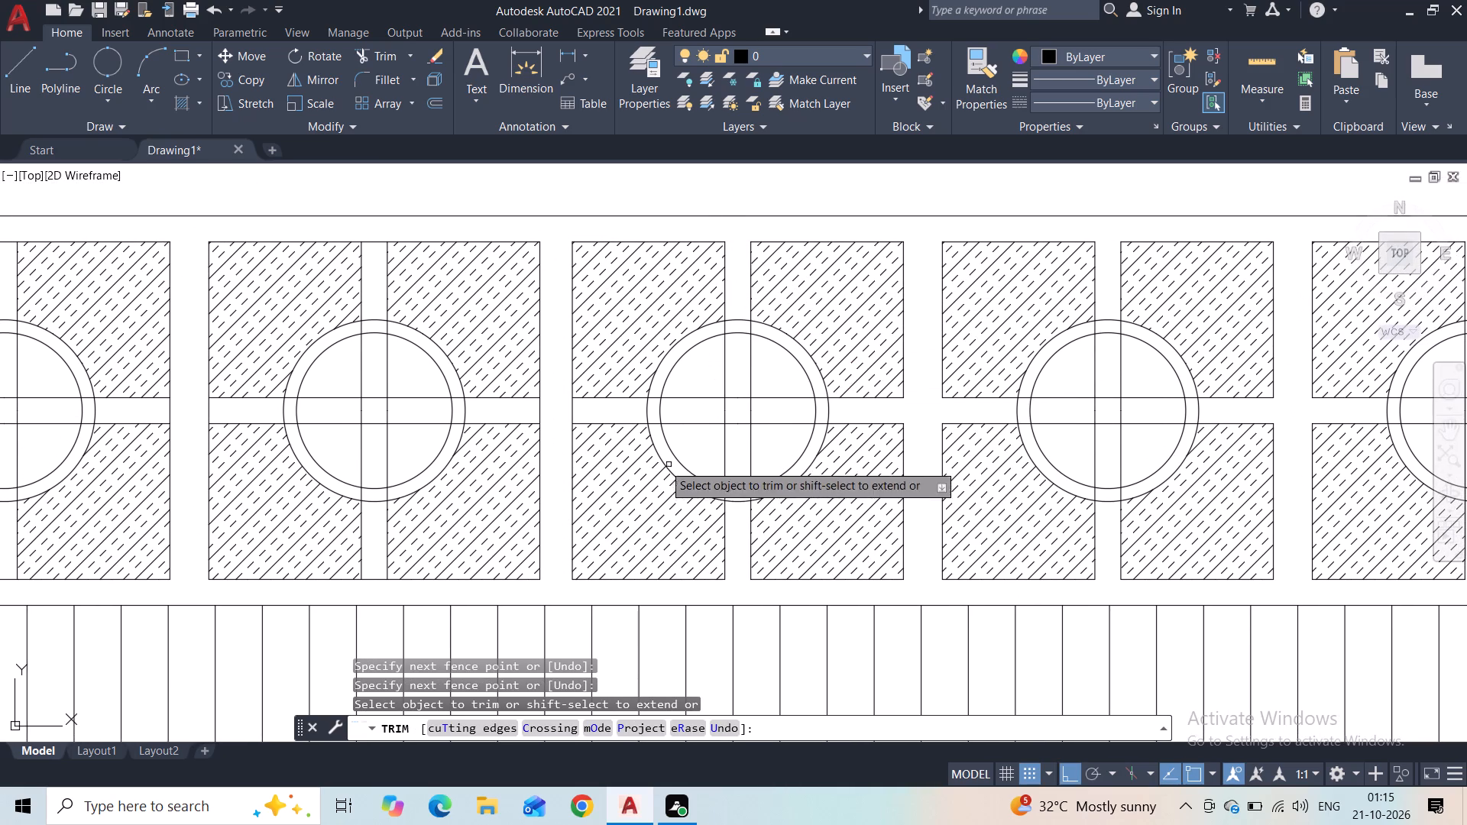
# Trim the fifth panel from the right at its bottom, top and left bar ends, plus the sixth panel's right bar end.
pyautogui.moveTo(560, 441); pyautogui.dragTo(824, 443, button='middle')
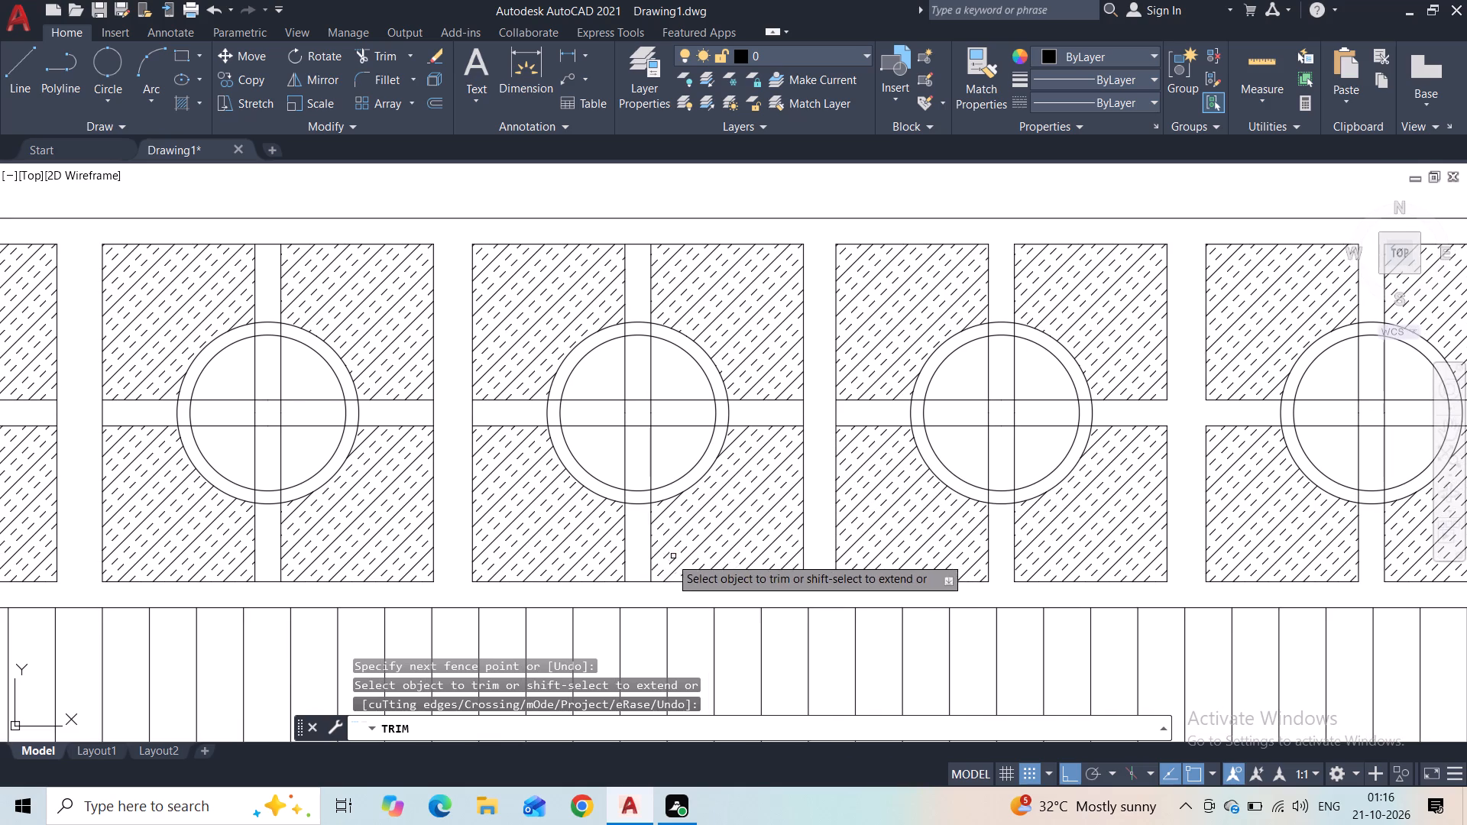
pyautogui.moveTo(633, 567); pyautogui.dragTo(645, 601)
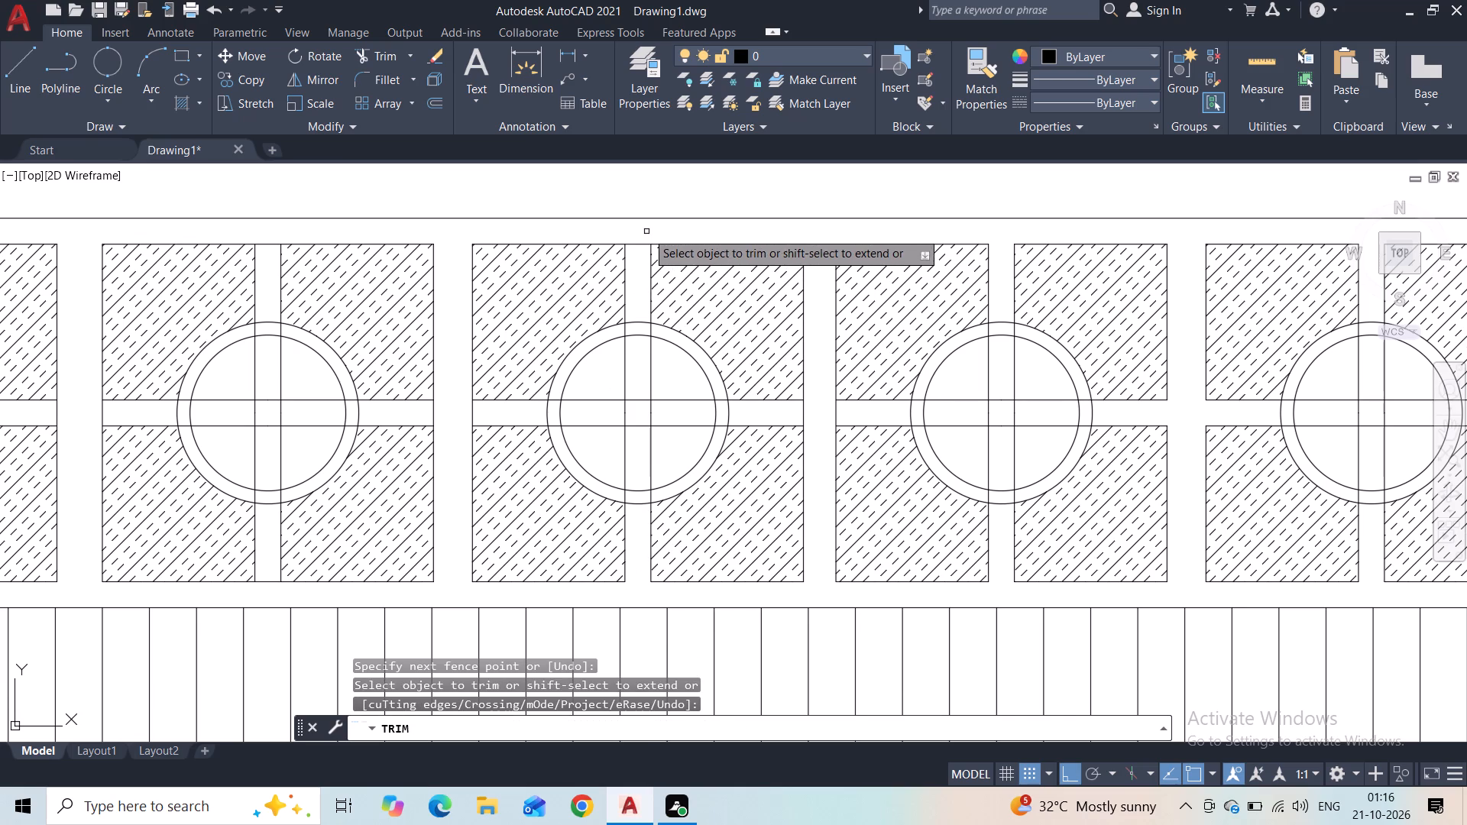
pyautogui.moveTo(646, 231); pyautogui.dragTo(644, 264)
pyautogui.moveTo(483, 419); pyautogui.dragTo(465, 419)
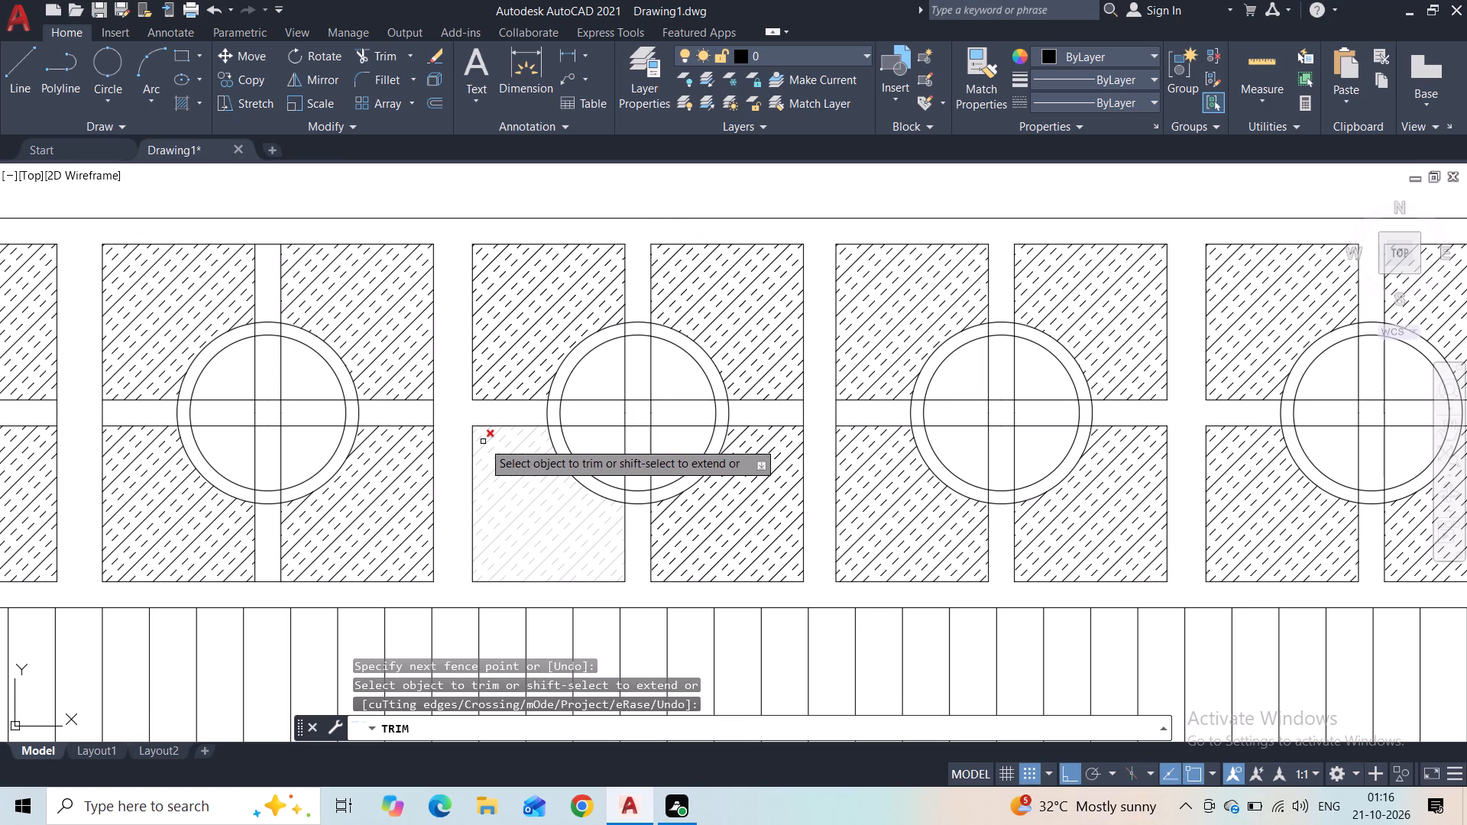
pyautogui.moveTo(442, 410); pyautogui.dragTo(419, 416)
# Trim the sixth panel from the right at its bottom, top and left bar ends, plus the seventh panel's right bar end.
pyautogui.moveTo(416, 416); pyautogui.dragTo(795, 365, button='middle')
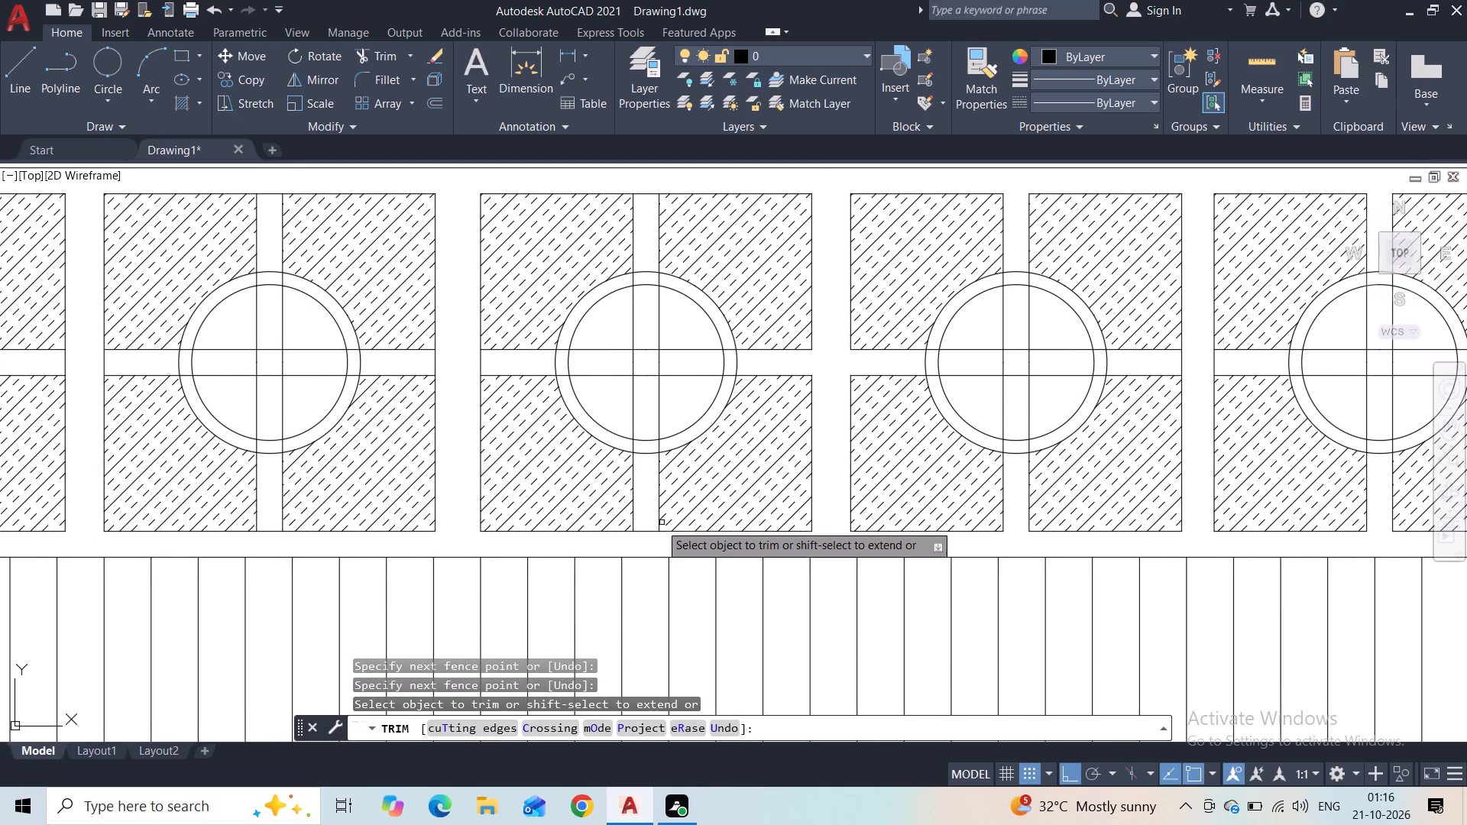
pyautogui.moveTo(643, 522); pyautogui.dragTo(651, 548)
pyautogui.moveTo(643, 182); pyautogui.dragTo(643, 182)
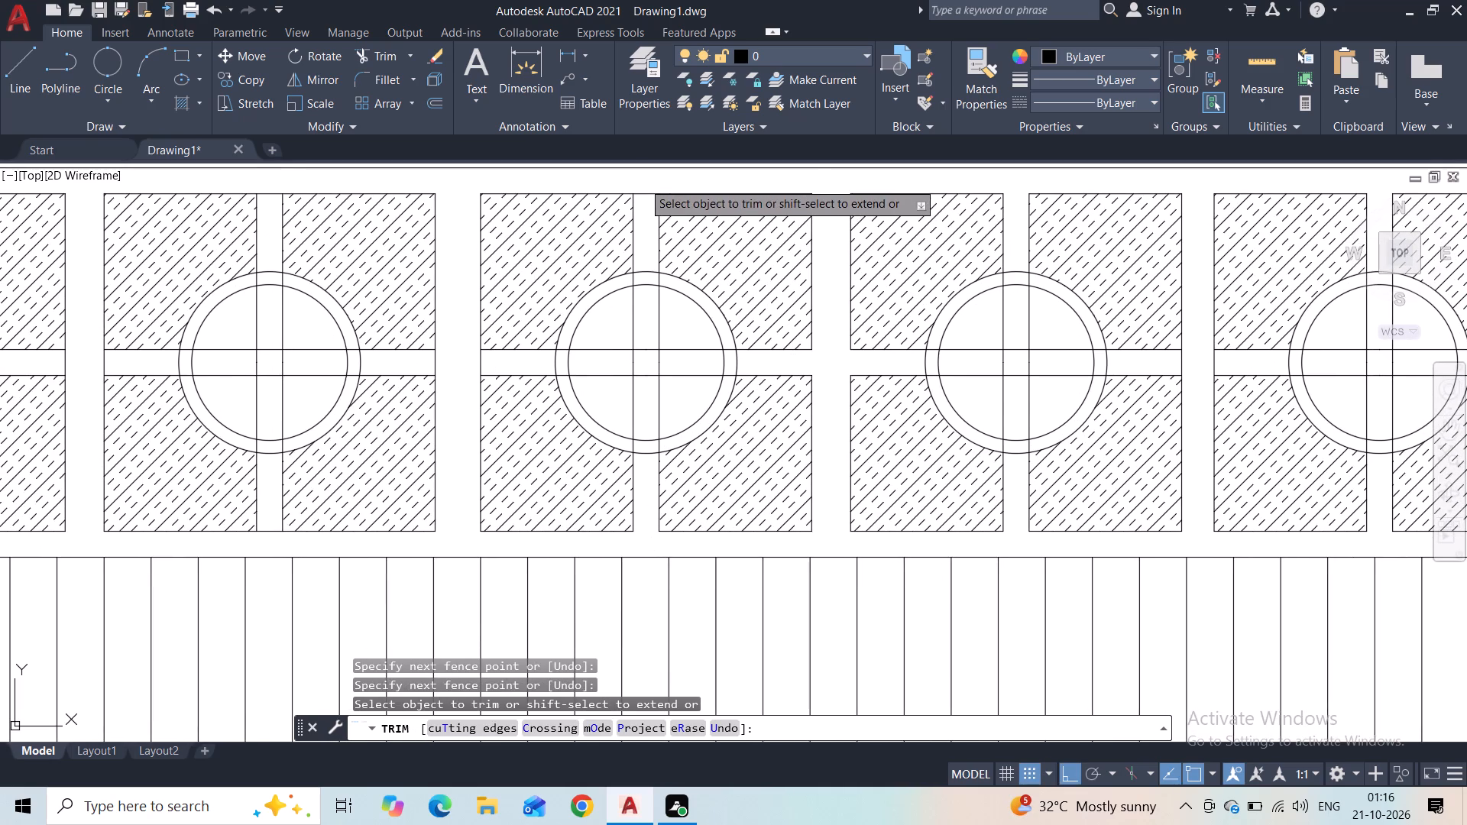
pyautogui.moveTo(643, 182); pyautogui.dragTo(644, 223)
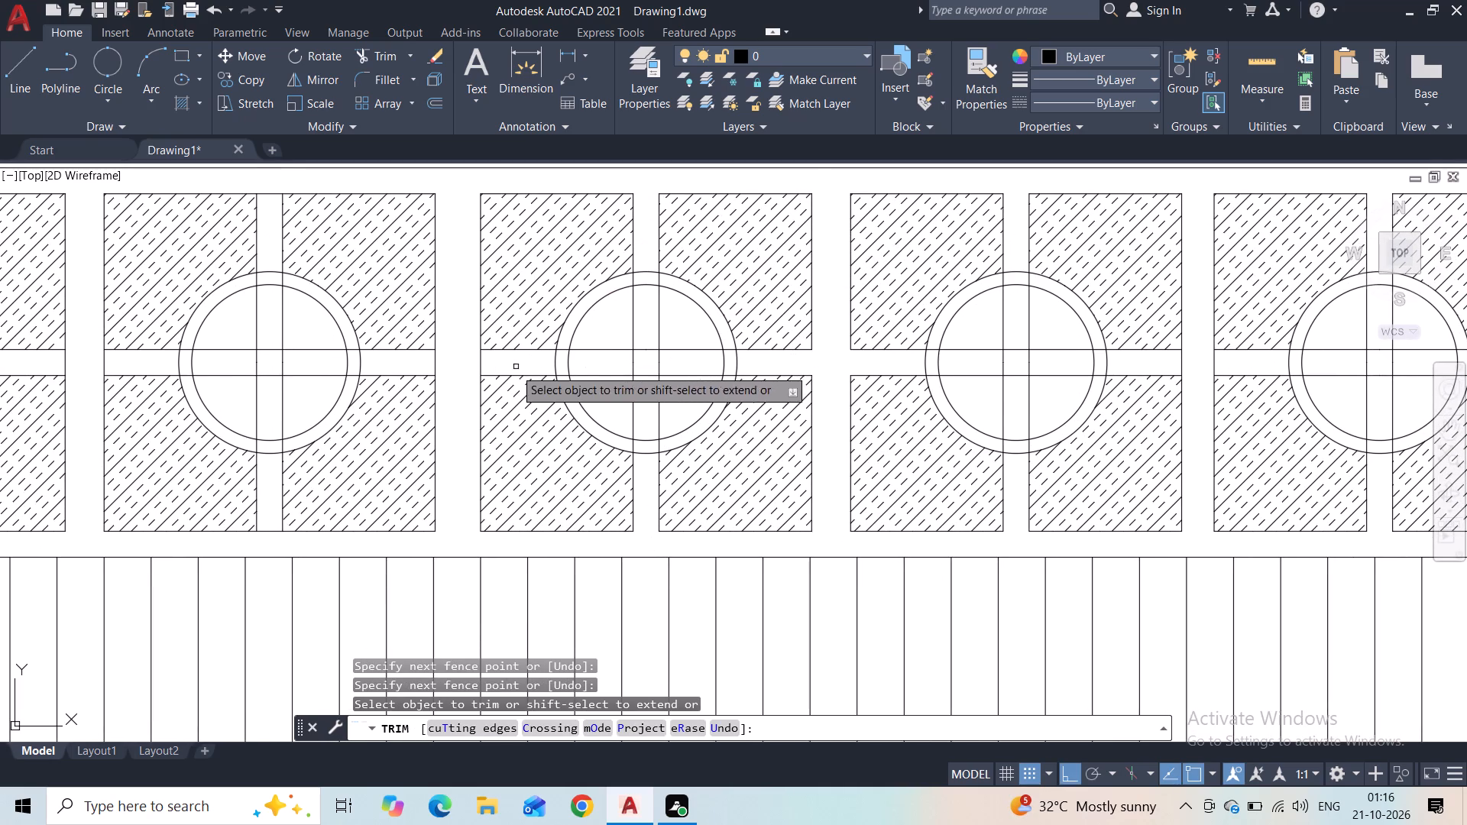
pyautogui.moveTo(417, 366); pyautogui.dragTo(494, 368)
# Trim the seventh panel from the right at its bottom, top and left bar ends, plus the eighth panel's right bar end.
pyautogui.moveTo(452, 365); pyautogui.dragTo(814, 354, button='middle')
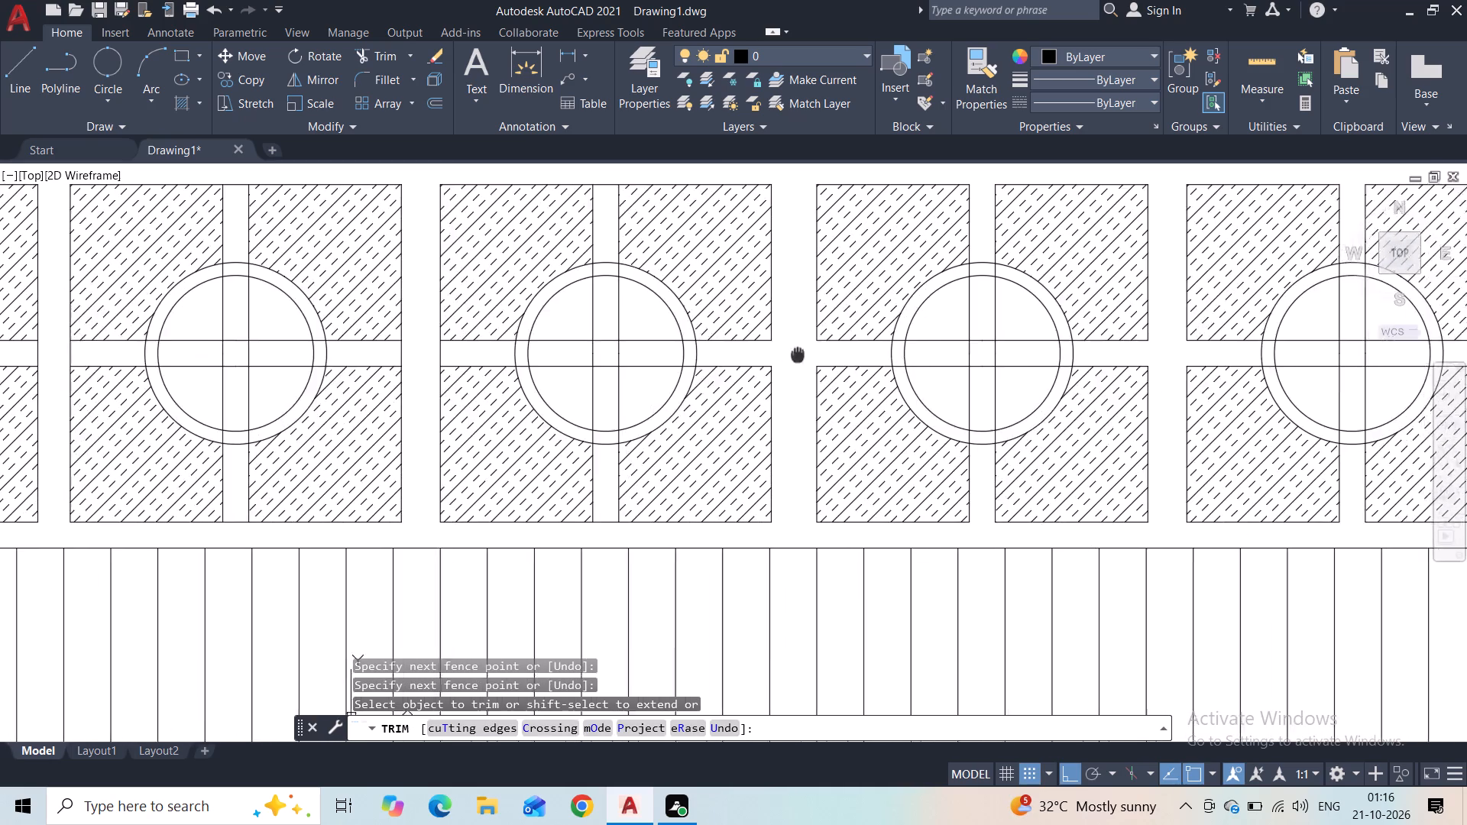
pyautogui.moveTo(814, 354); pyautogui.dragTo(858, 339, button='middle')
pyautogui.moveTo(672, 494); pyautogui.dragTo(685, 527)
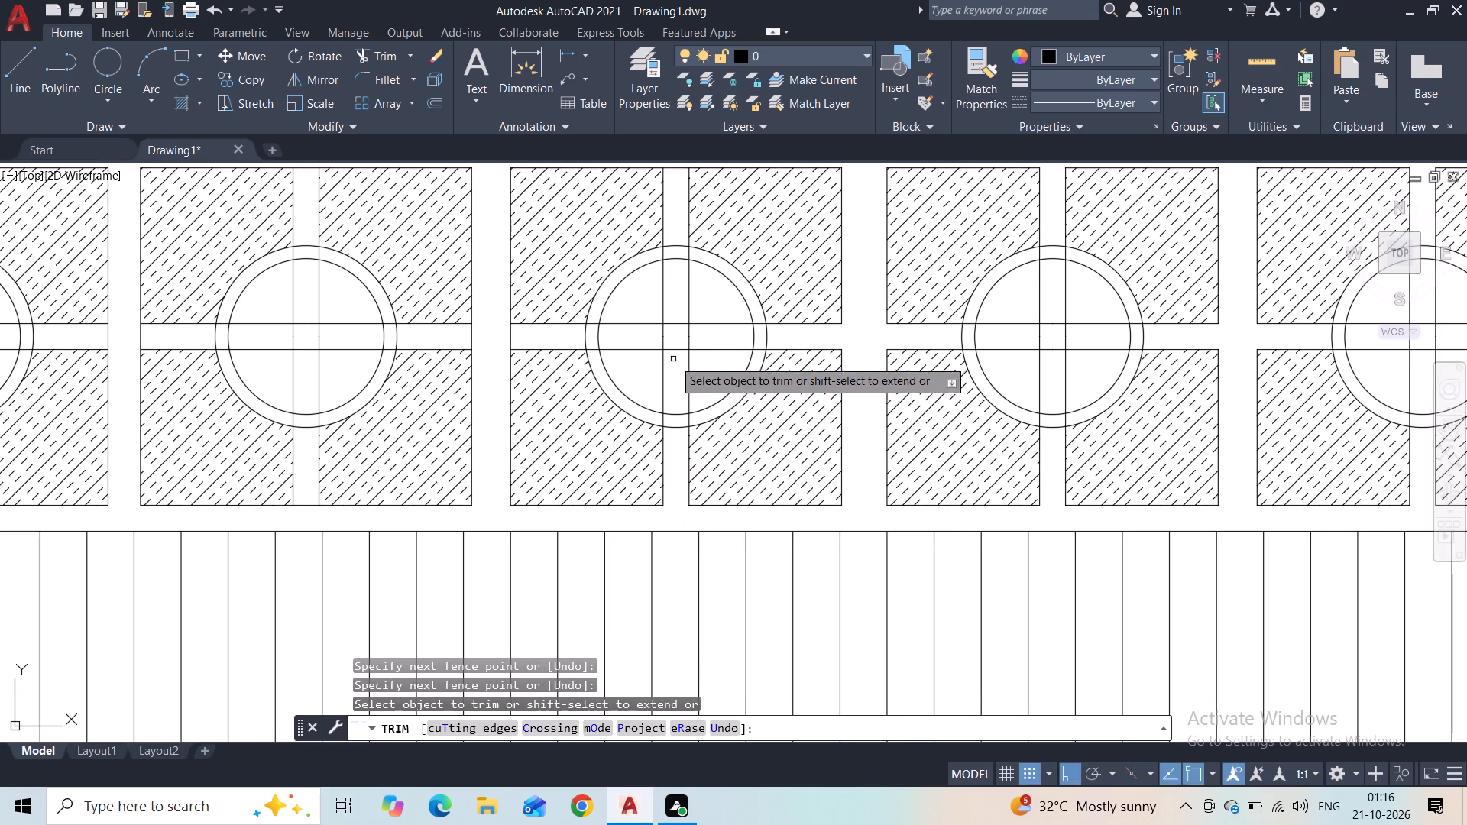
pyautogui.moveTo(672, 357); pyautogui.dragTo(677, 453, button='middle')
pyautogui.moveTo(683, 249); pyautogui.dragTo(682, 273)
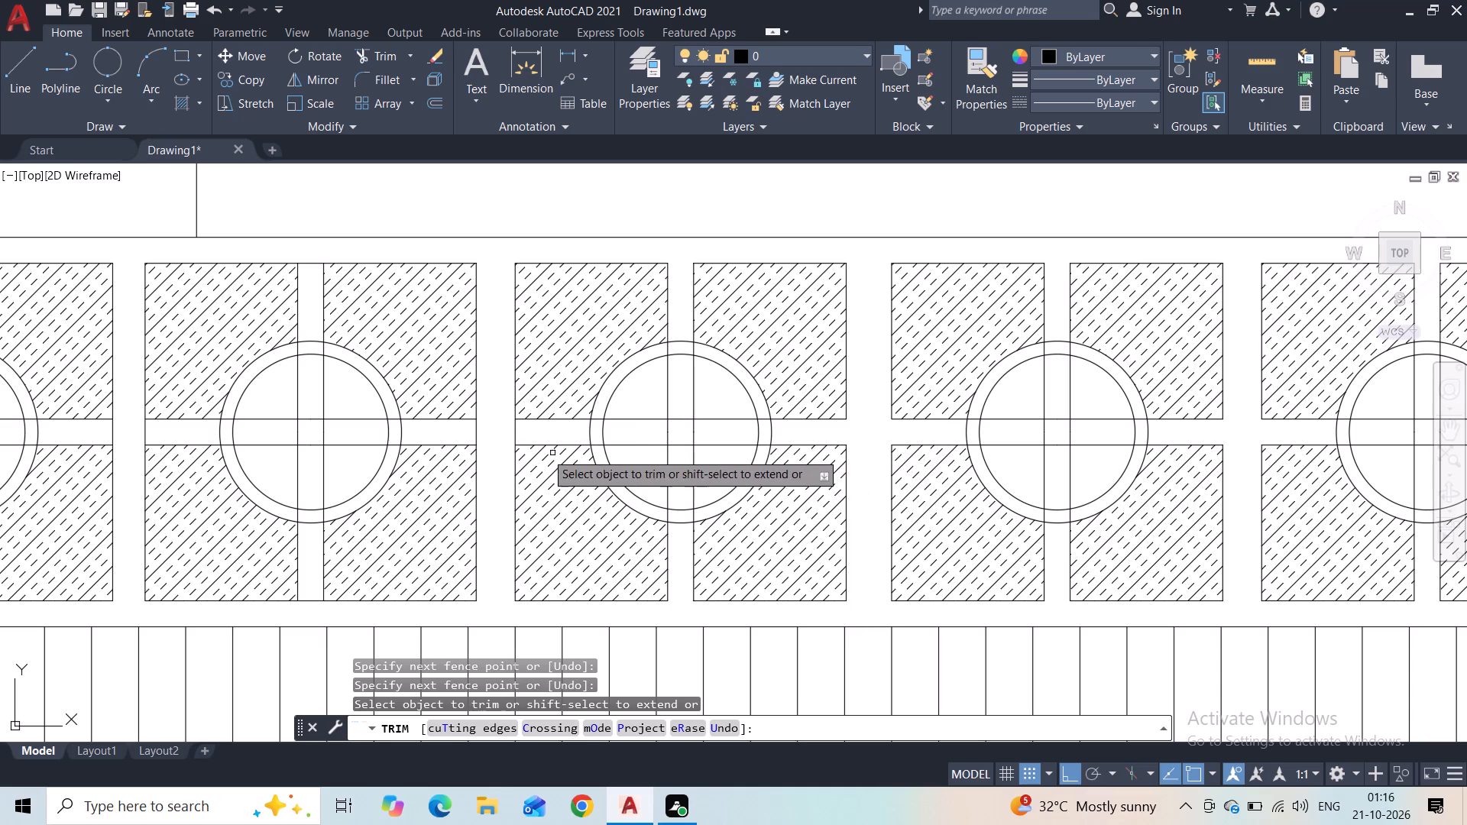
pyautogui.moveTo(465, 434); pyautogui.dragTo(539, 432)
pyautogui.scroll(-2, 520, 429)
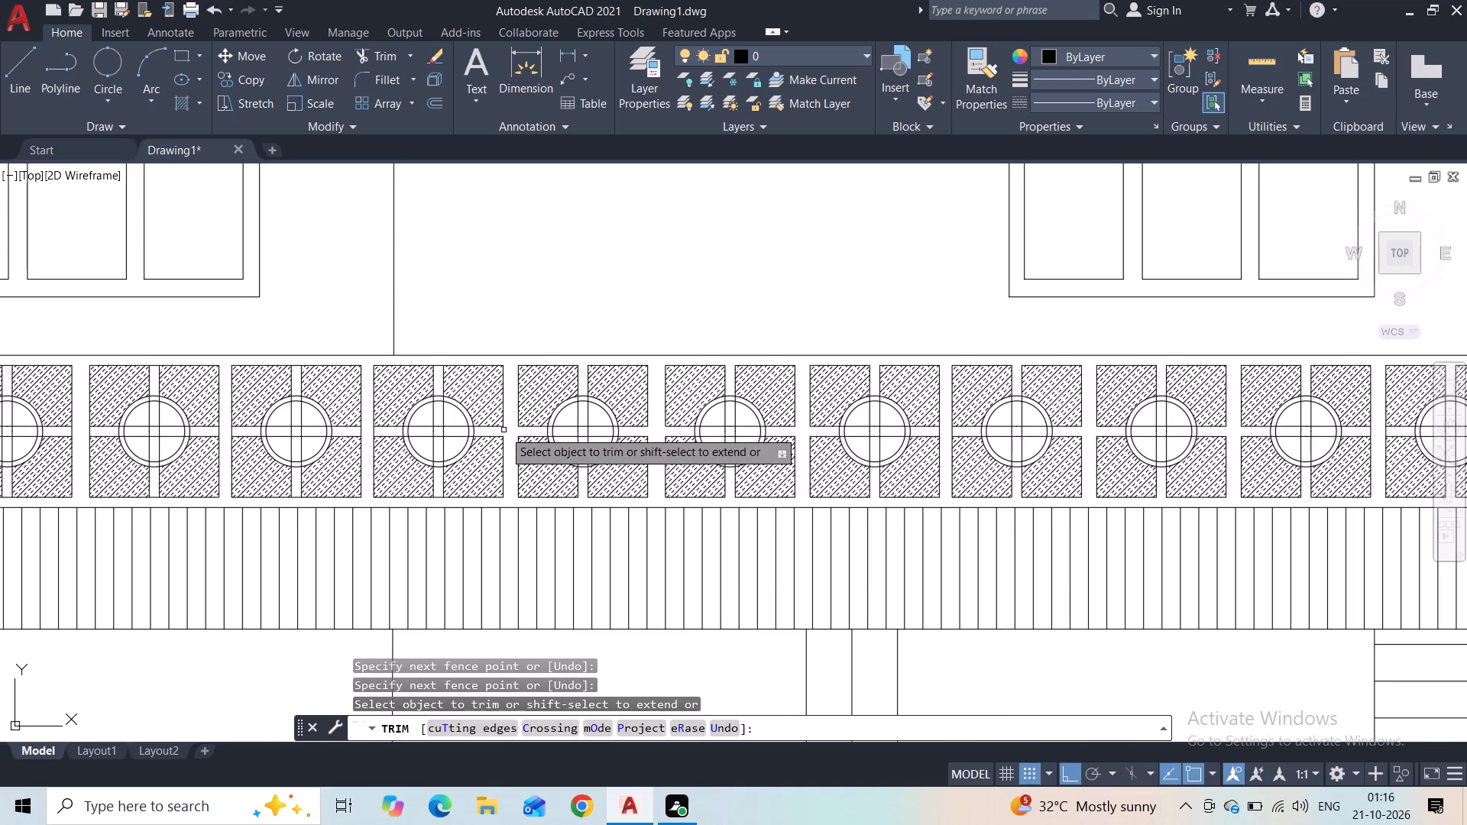
# Trim the eighth panel from the right at its left, bottom and top bar ends, plus the ninth panel's right bar end.
pyautogui.moveTo(504, 430); pyautogui.dragTo(918, 410, button='middle')
pyautogui.scroll(1, 753, 407)
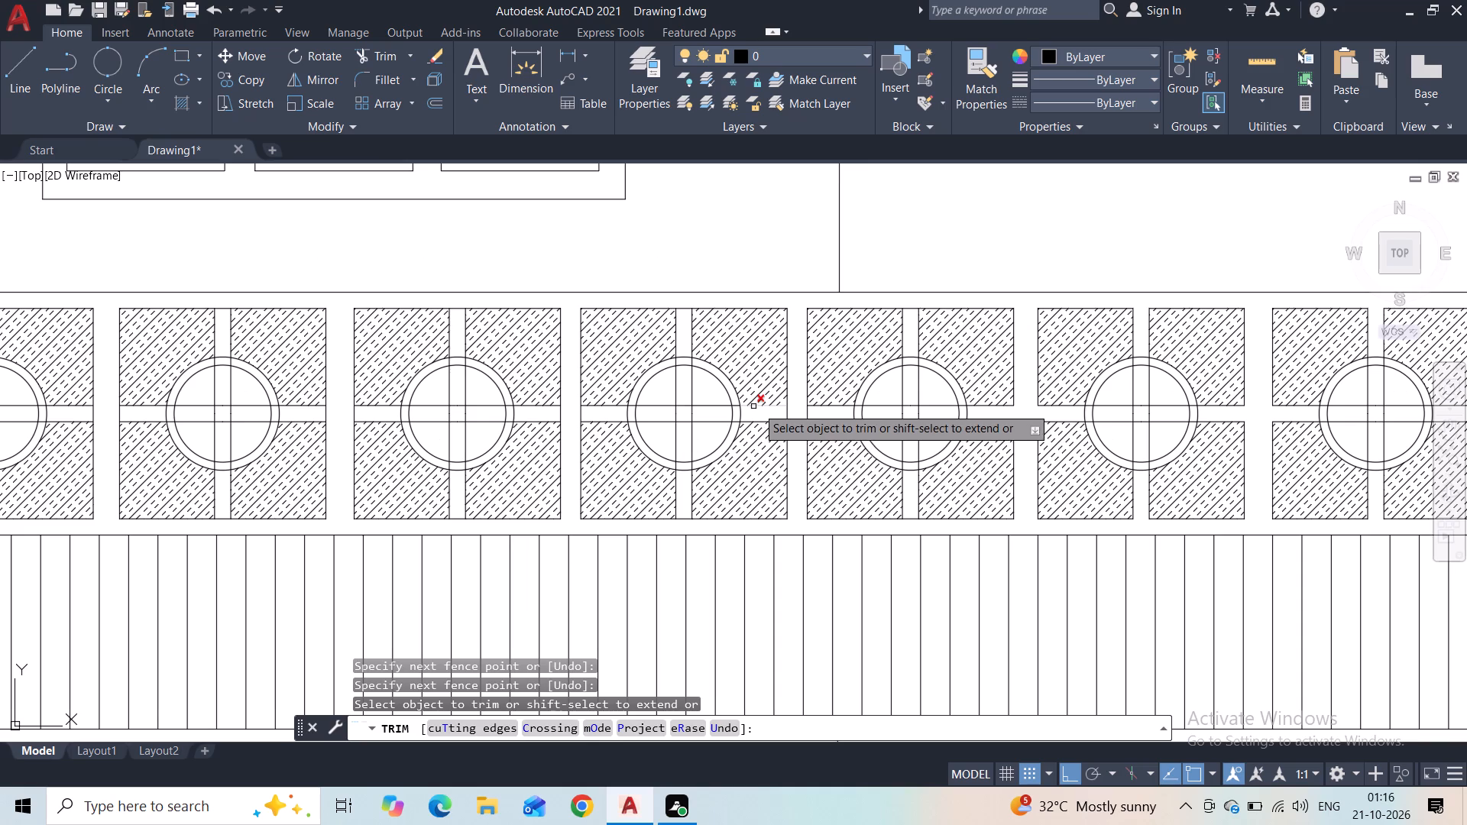
pyautogui.scroll(2, 793, 412)
pyautogui.moveTo(868, 412); pyautogui.dragTo(764, 405)
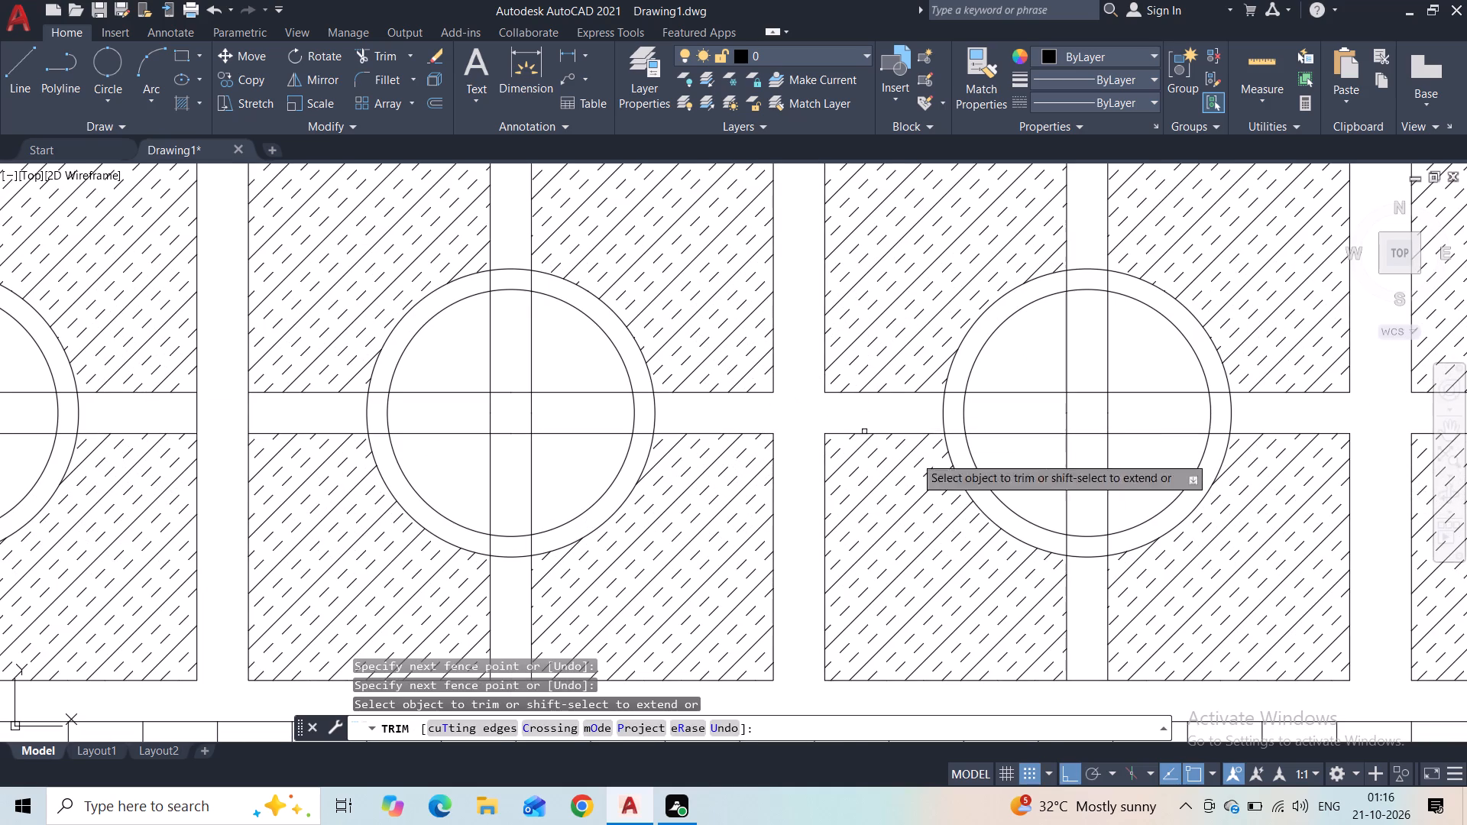
pyautogui.scroll(-2, 1002, 621)
pyautogui.moveTo(1018, 611); pyautogui.dragTo(892, 544, button='middle')
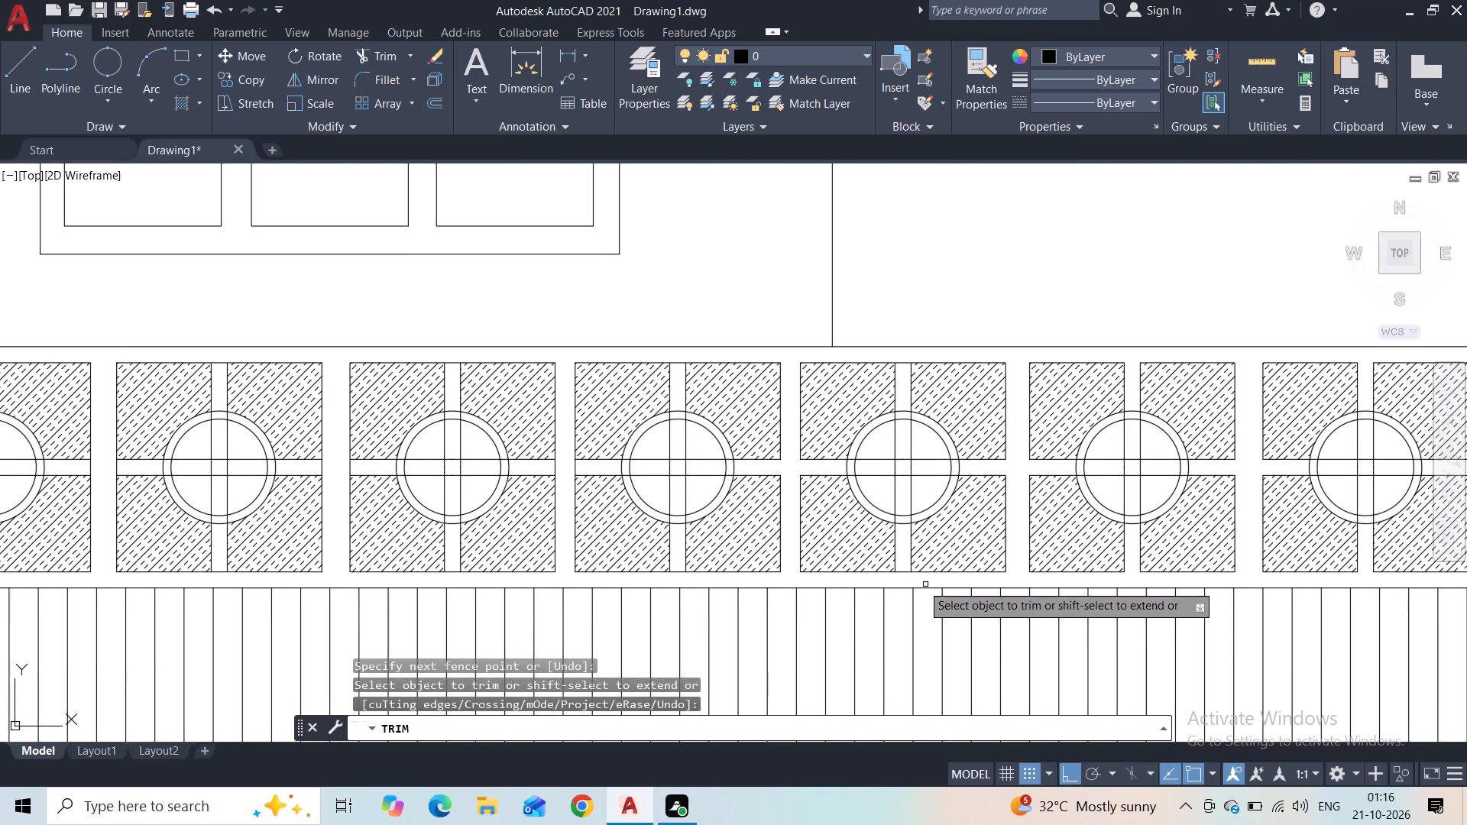
pyautogui.scroll(3, 905, 571)
pyautogui.moveTo(897, 548); pyautogui.dragTo(902, 590)
pyautogui.scroll(-3, 891, 505)
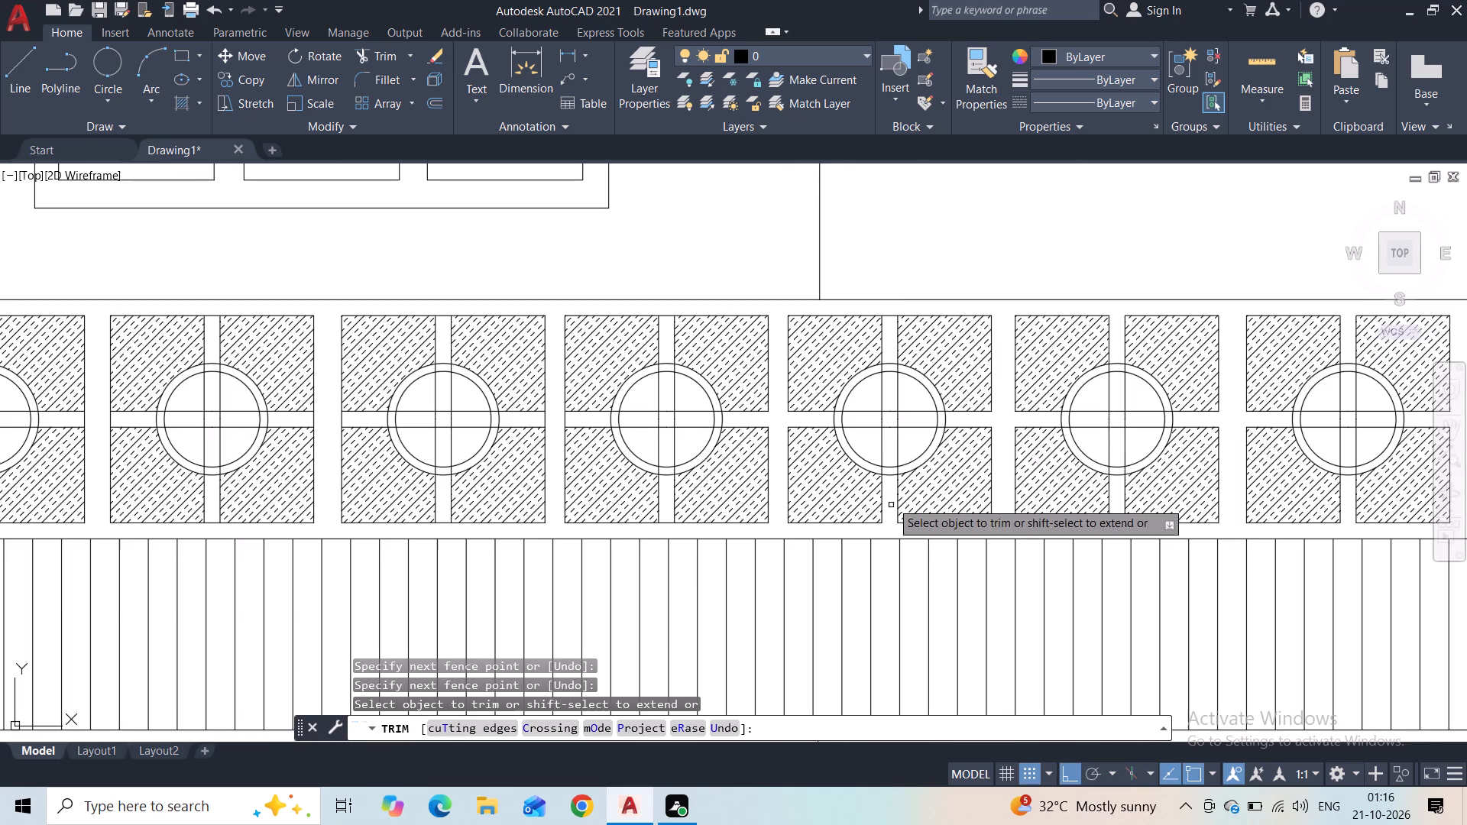
pyautogui.scroll(2, 882, 330)
pyautogui.moveTo(893, 290); pyautogui.dragTo(895, 316)
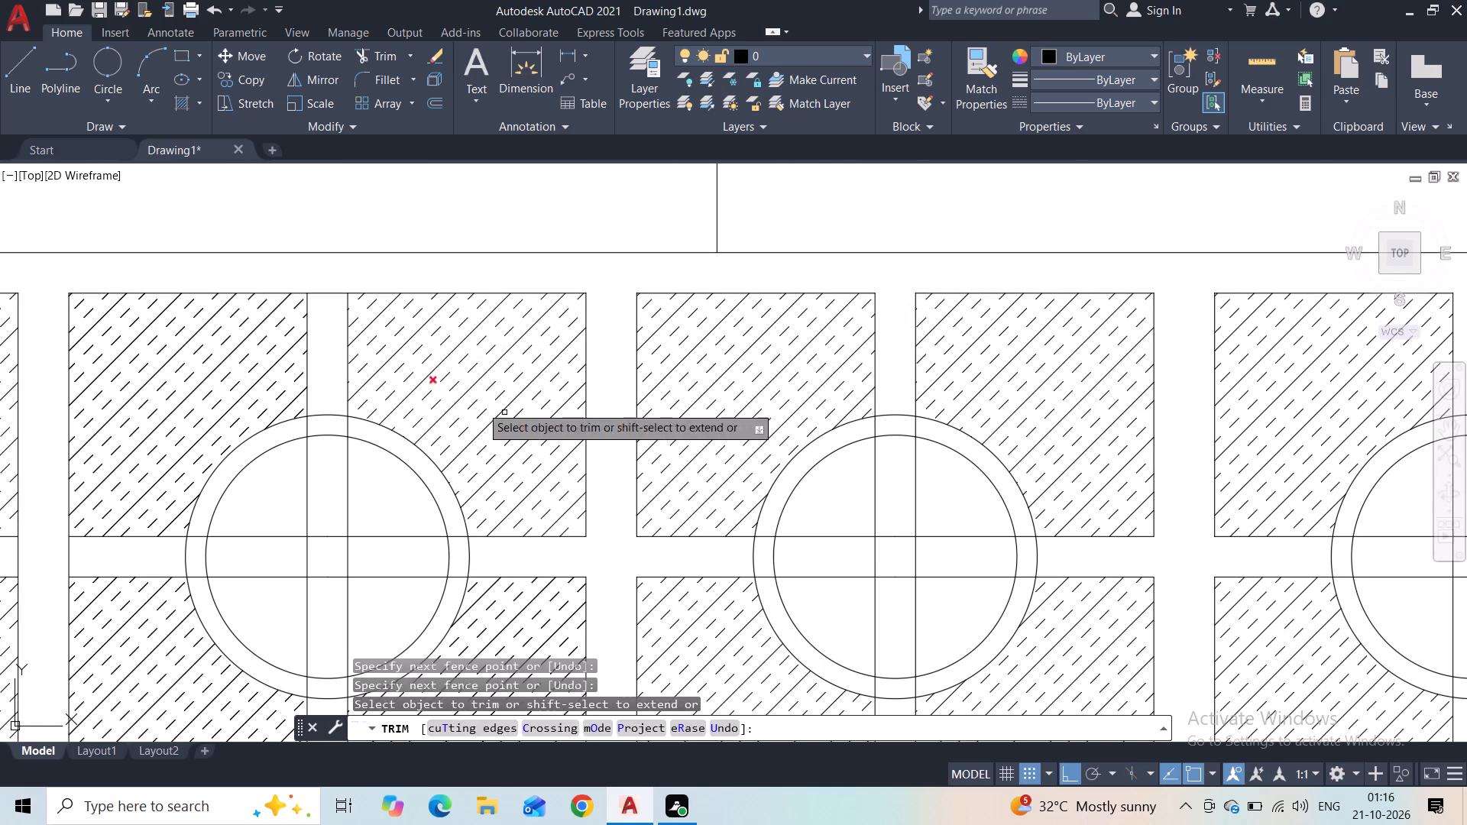
# Trim the ninth panel from the right at its top, bottom and left bar ends, plus the tenth panel's right bar end.
pyautogui.moveTo(332, 269); pyautogui.dragTo(330, 331)
pyautogui.moveTo(329, 337); pyautogui.dragTo(602, 196, button='middle')
pyautogui.moveTo(594, 587); pyautogui.dragTo(611, 454, button='middle')
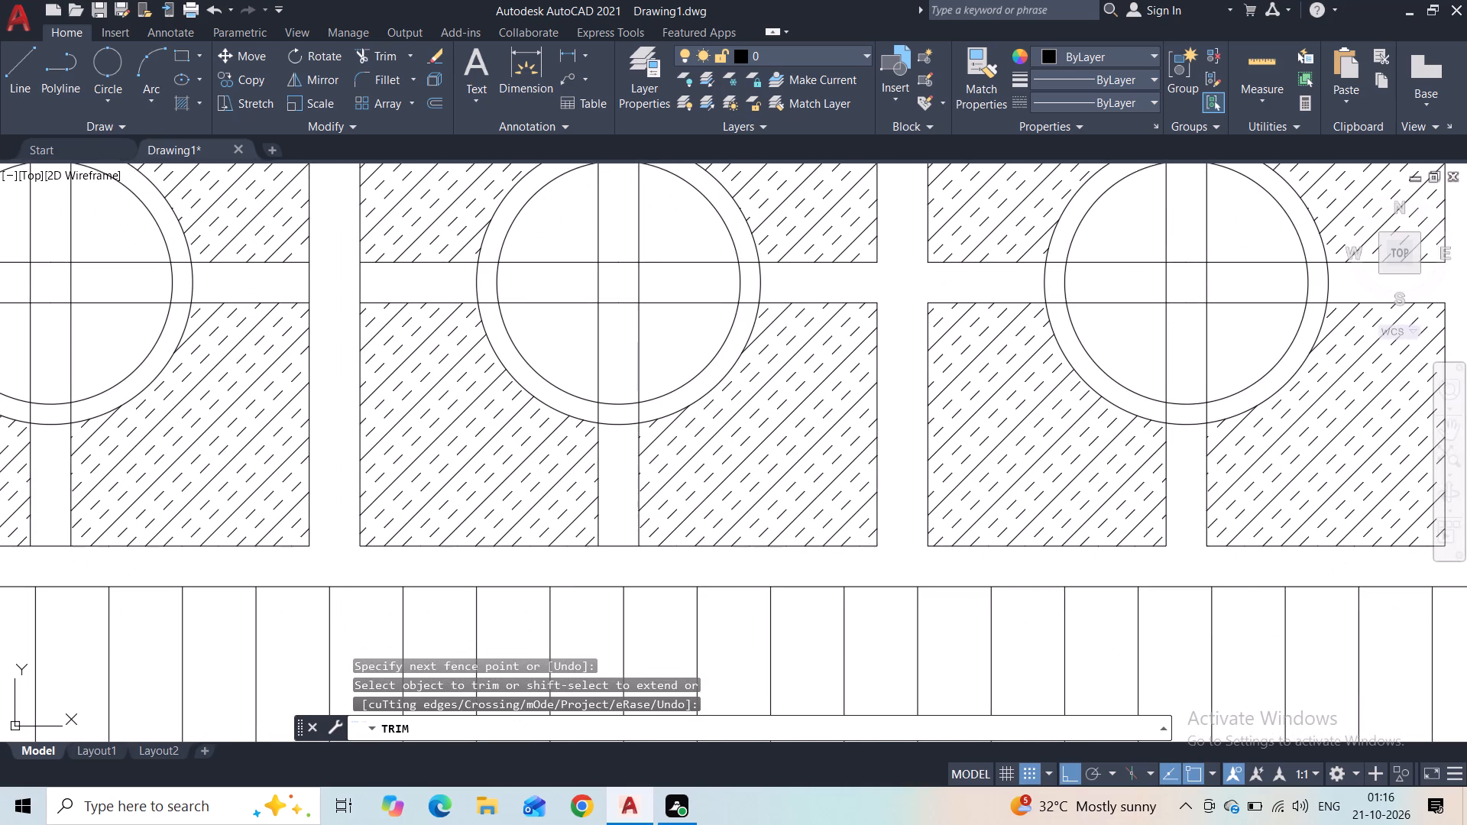
pyautogui.moveTo(617, 536); pyautogui.dragTo(620, 559)
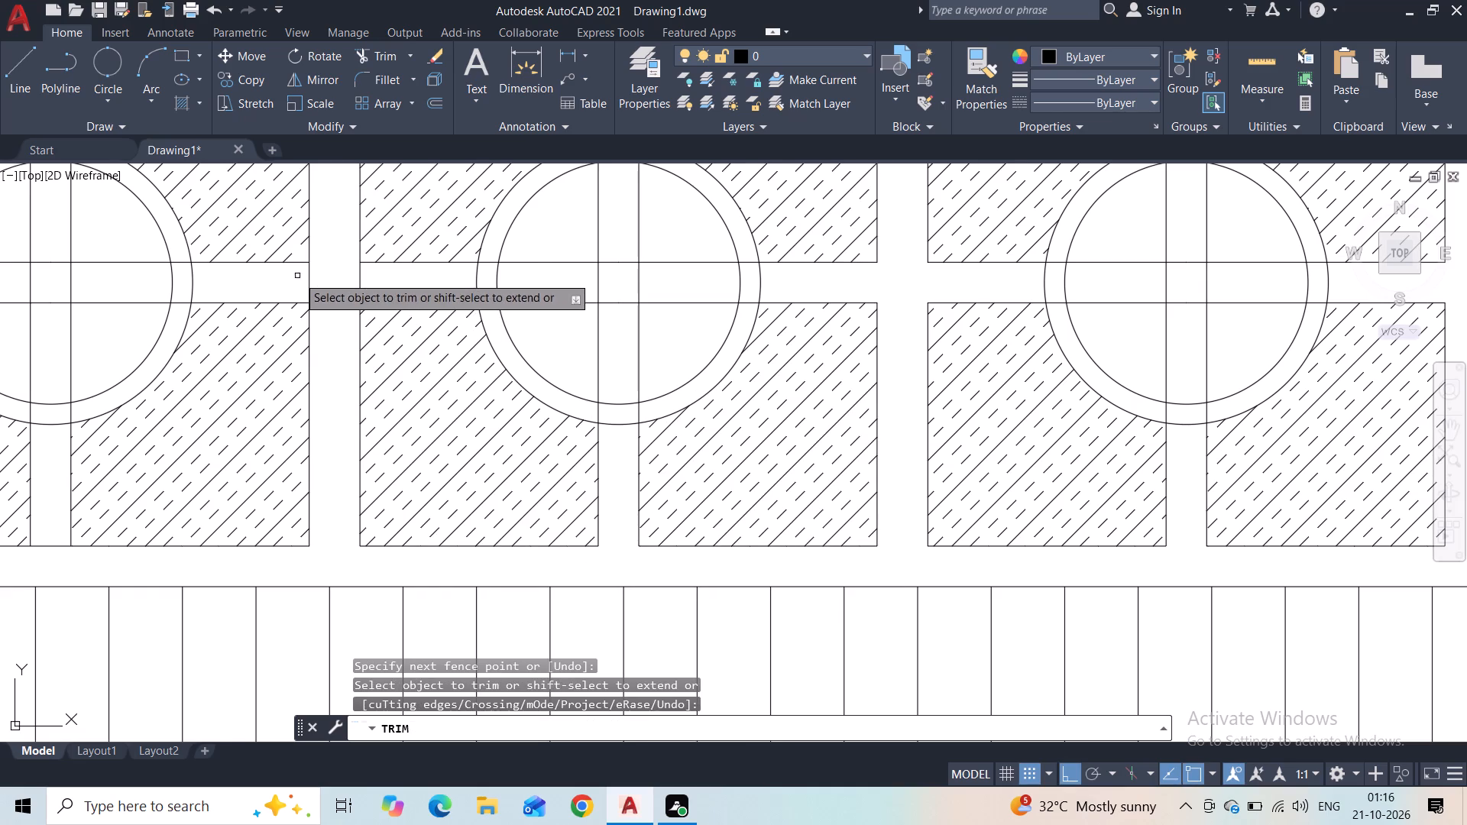
pyautogui.moveTo(297, 276); pyautogui.dragTo(365, 287)
# Trim the second panel from the left at its bottom, top and left bar ends, plus the leftmost panel's right bar end.
pyautogui.scroll(-2, 348, 290)
pyautogui.moveTo(348, 293); pyautogui.dragTo(765, 305, button='middle')
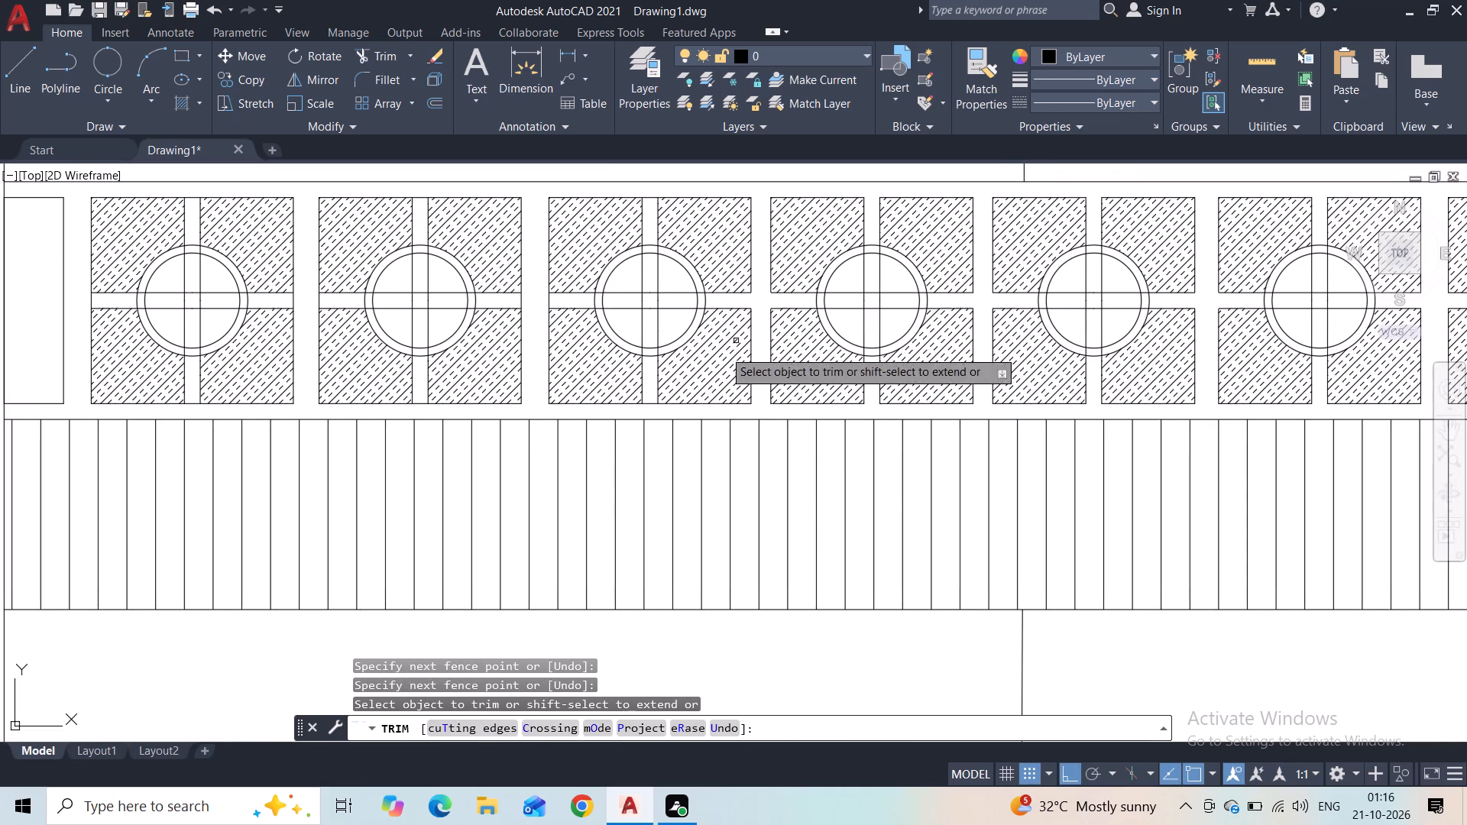
pyautogui.scroll(3, 415, 397)
pyautogui.moveTo(416, 396); pyautogui.dragTo(432, 448)
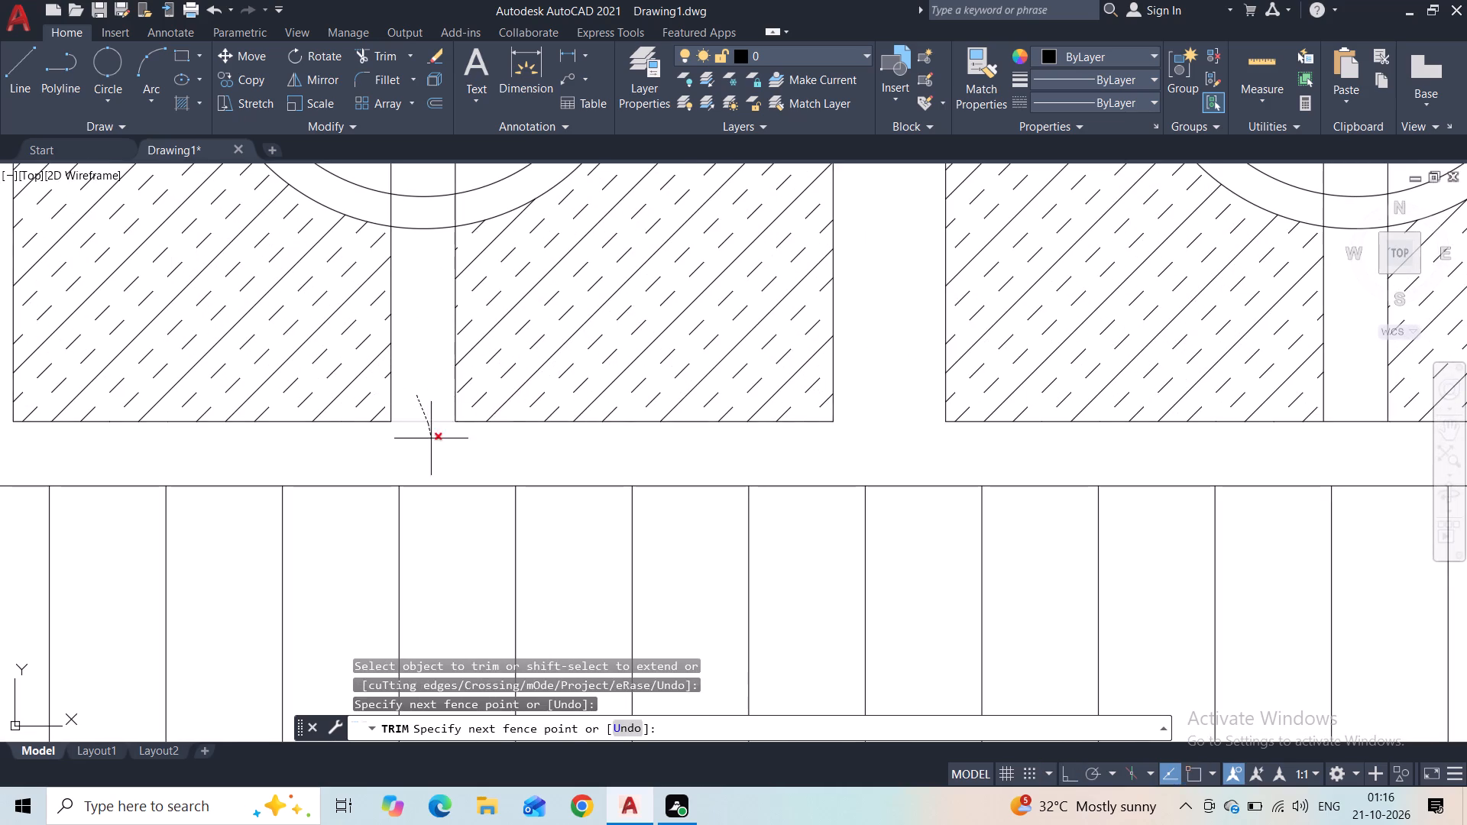
pyautogui.moveTo(423, 340); pyautogui.dragTo(442, 608, button='middle')
pyautogui.scroll(-2, 442, 502)
pyautogui.moveTo(445, 380); pyautogui.dragTo(453, 537, button='middle')
pyautogui.scroll(1, 456, 429)
pyautogui.moveTo(438, 370); pyautogui.dragTo(439, 429)
pyautogui.moveTo(439, 429); pyautogui.dragTo(956, 321, button='middle')
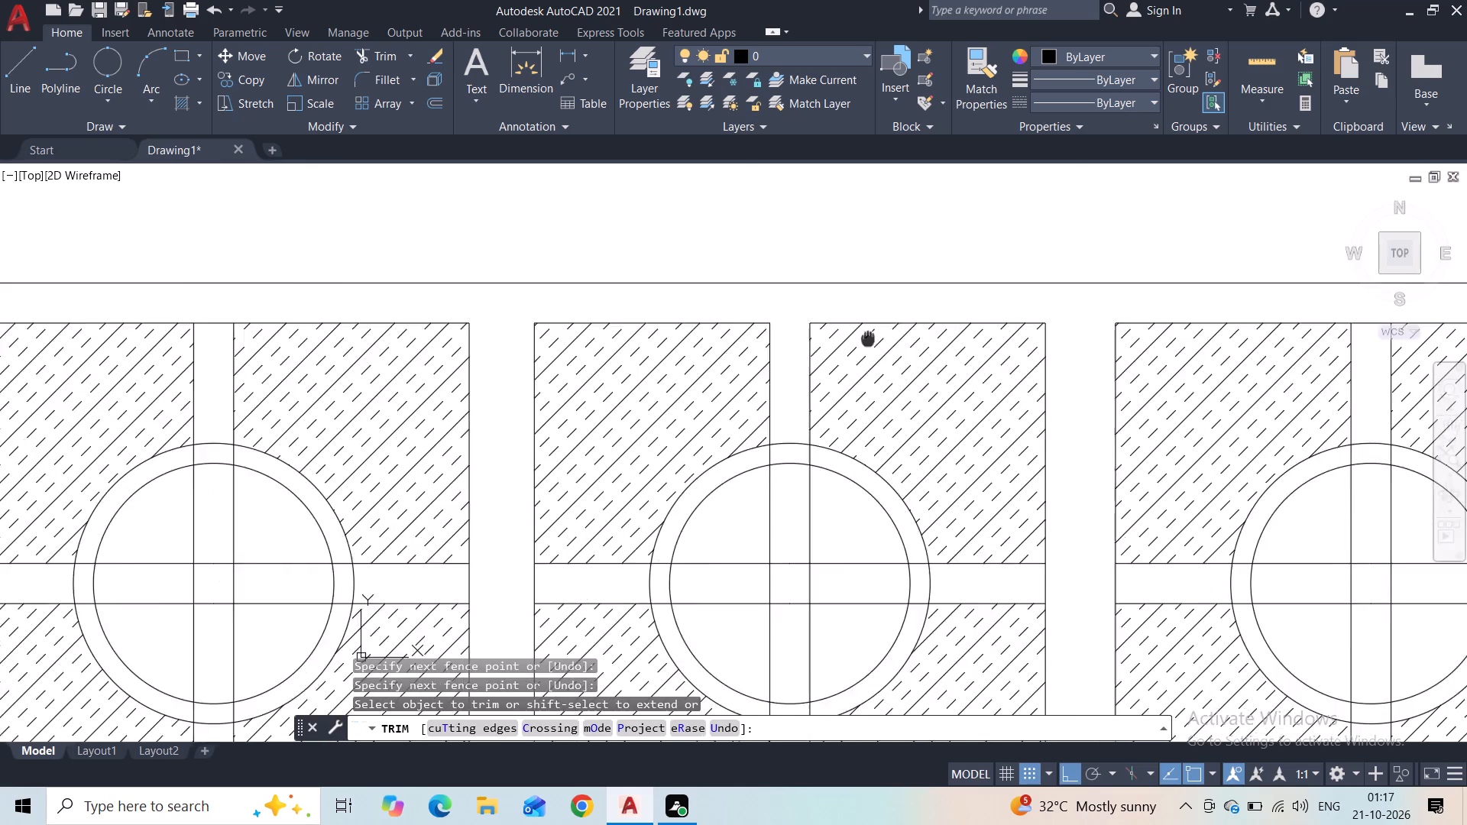
pyautogui.moveTo(956, 321); pyautogui.dragTo(1176, 274, button='middle')
pyautogui.moveTo(950, 490); pyautogui.dragTo(819, 493)
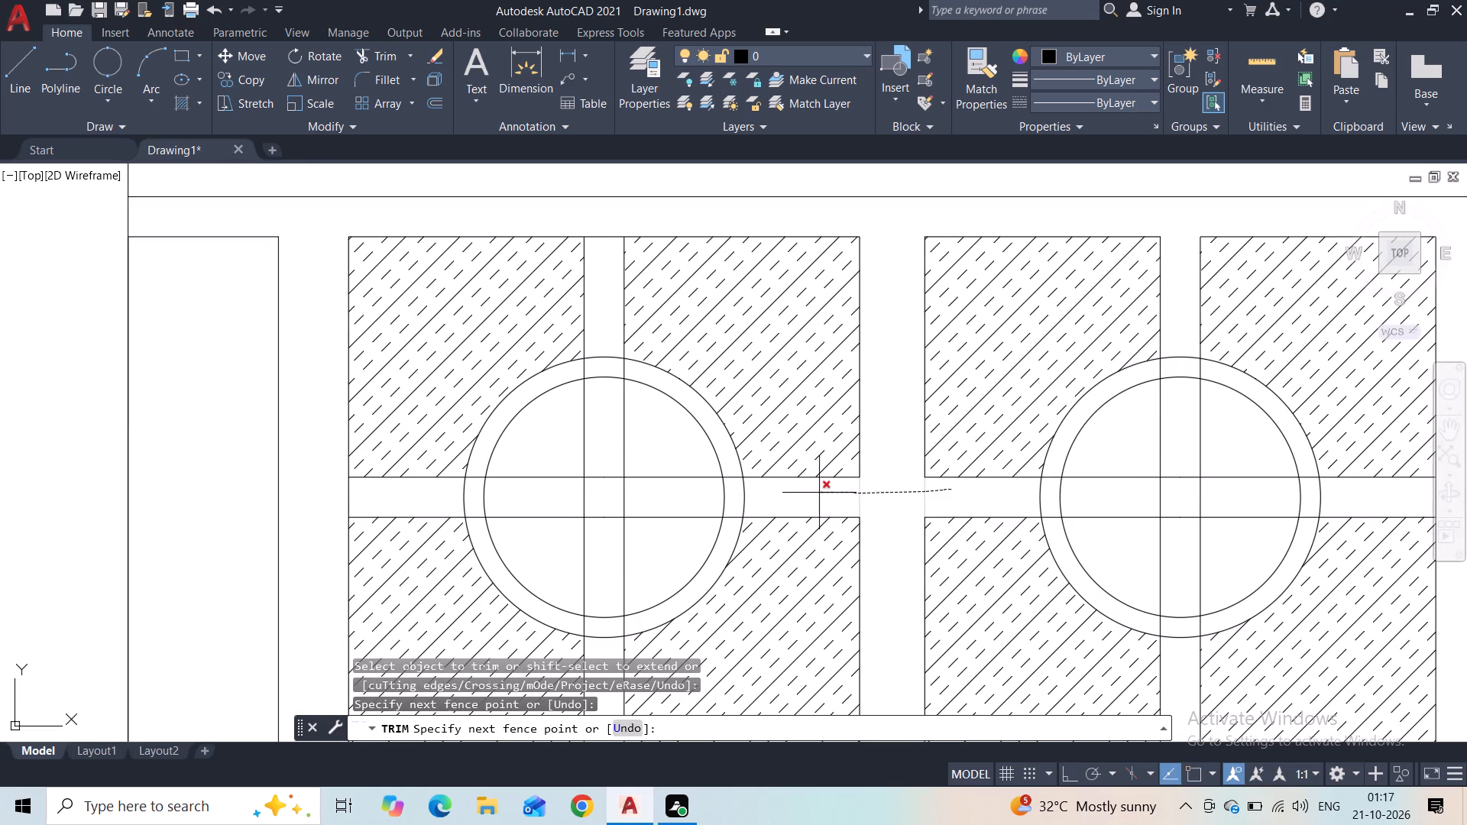
# Trim the leftmost panel's outline across the cross bar ends at its top, left and bottom edges.
pyautogui.moveTo(603, 227); pyautogui.dragTo(603, 286)
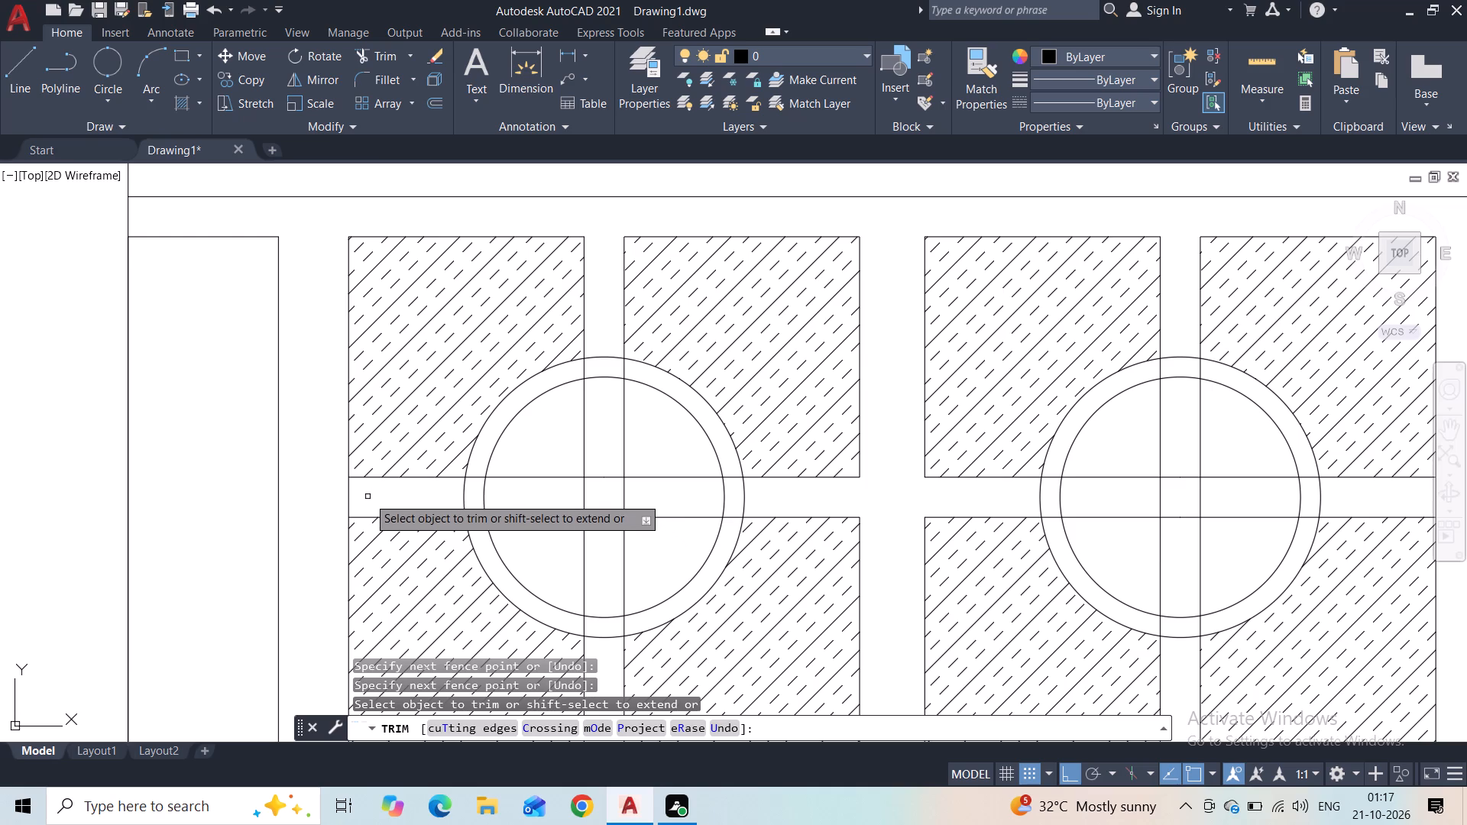
pyautogui.moveTo(360, 493); pyautogui.dragTo(293, 502)
pyautogui.scroll(-2, 410, 484)
pyautogui.moveTo(468, 558); pyautogui.dragTo(465, 462, button='middle')
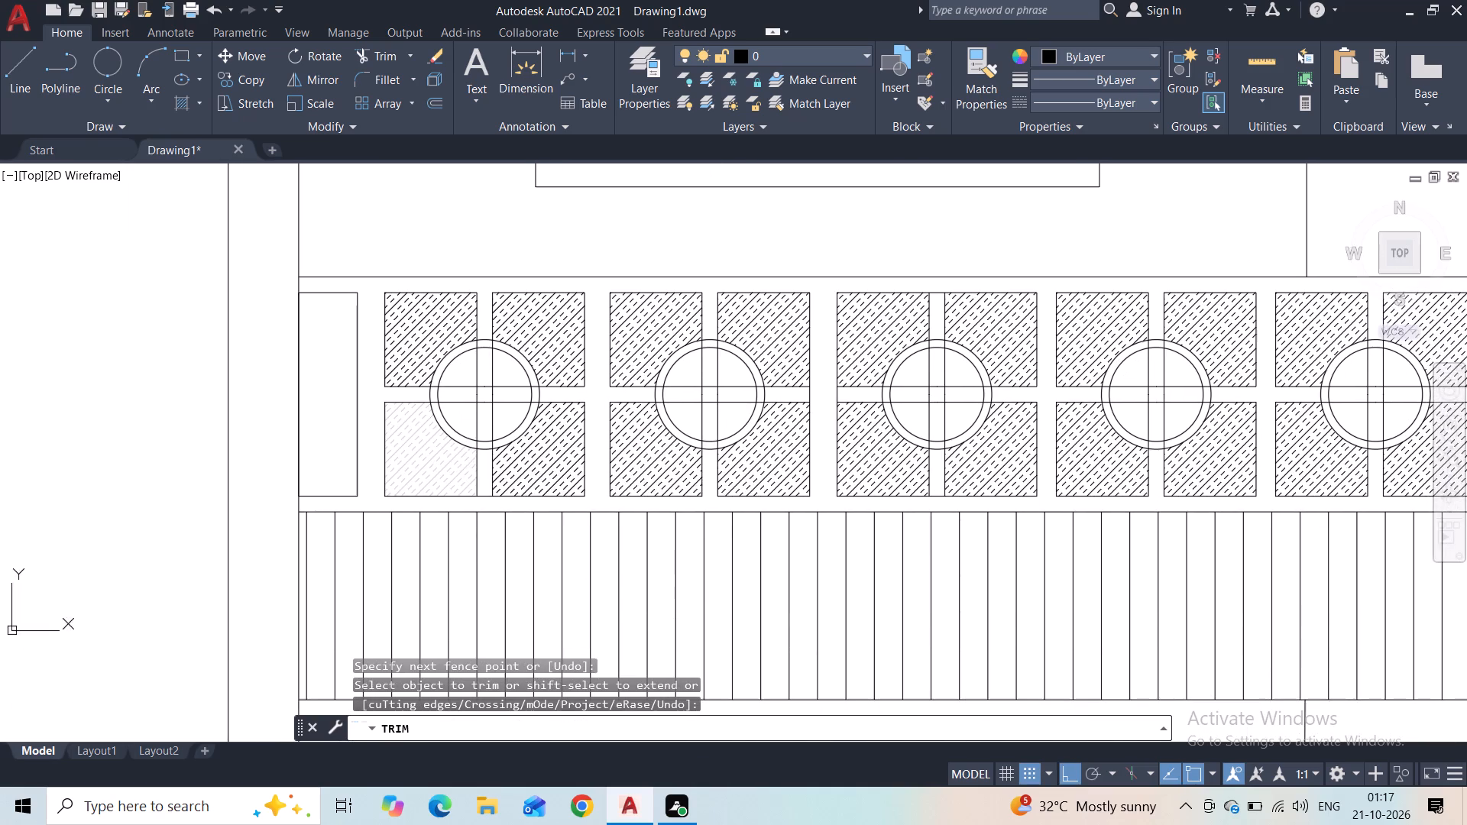
pyautogui.scroll(2, 476, 504)
pyautogui.moveTo(484, 463); pyautogui.dragTo(491, 516)
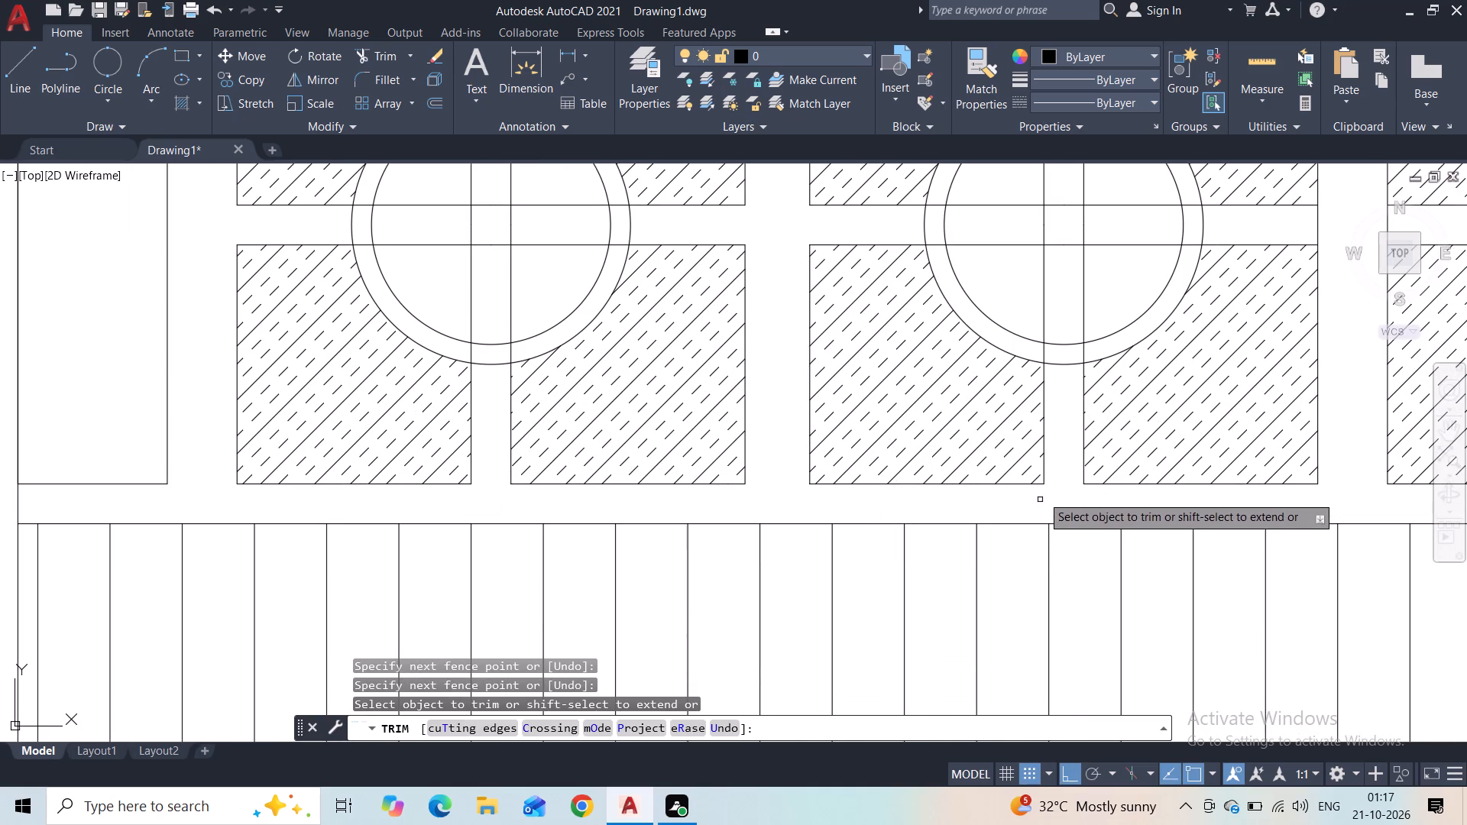
pyautogui.scroll(-4, 1042, 487)
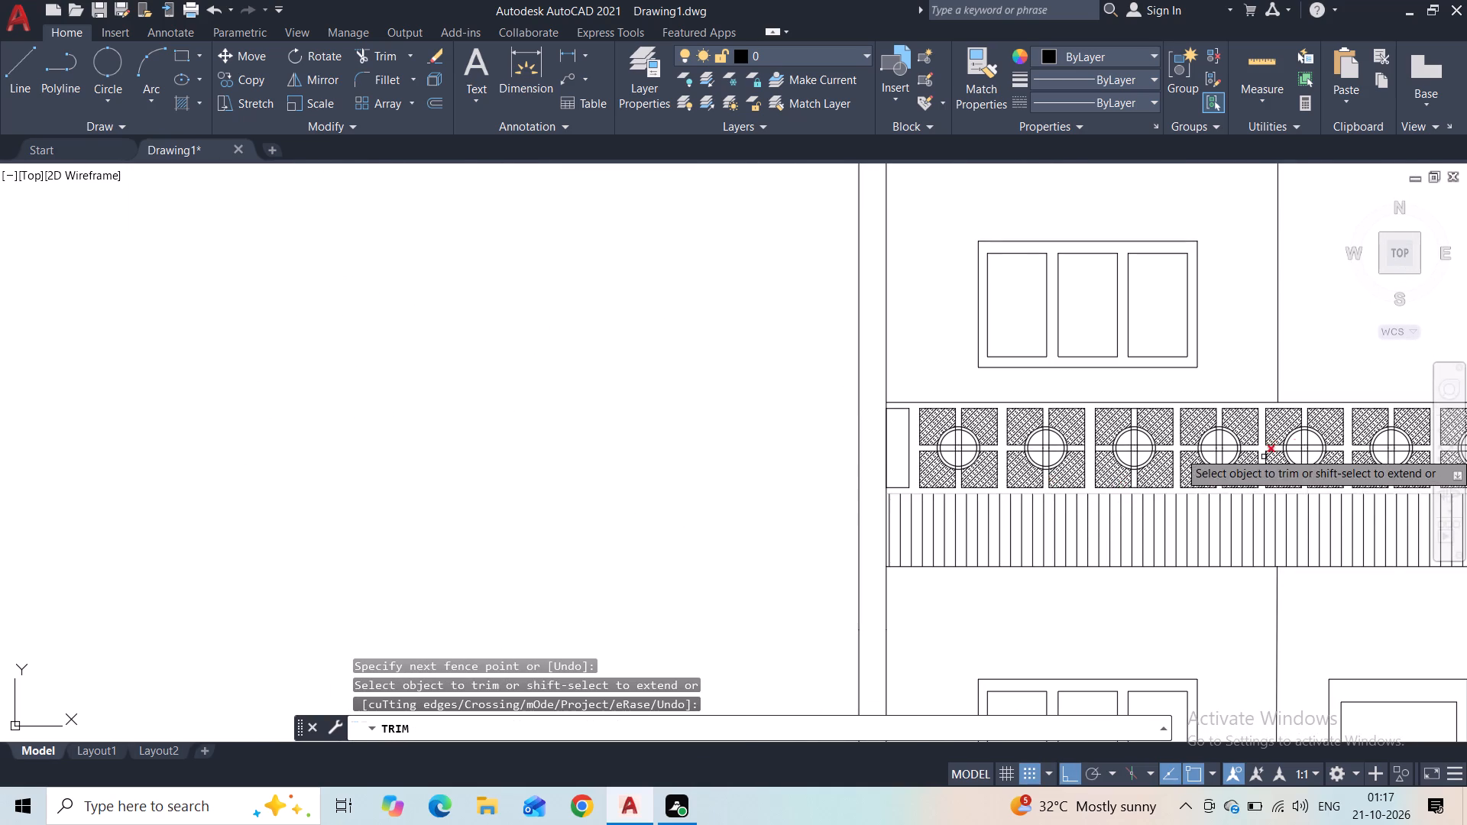
pyautogui.scroll(2, 1228, 425)
pyautogui.press('Escape')
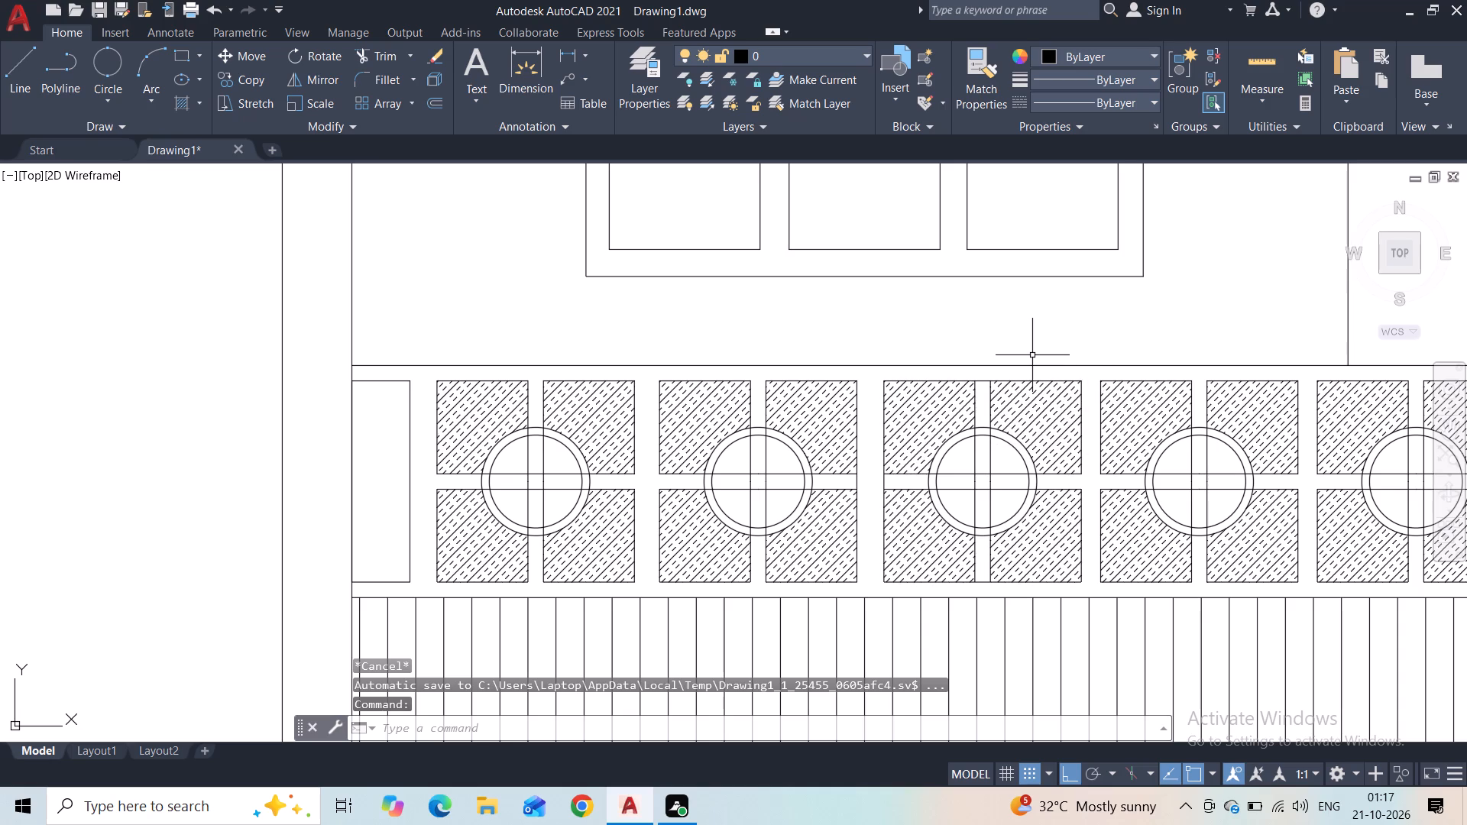
# Trim the third panel from the left at its top, left and bottom bar ends, plus the second panel's right bar end.
pyautogui.press('space')
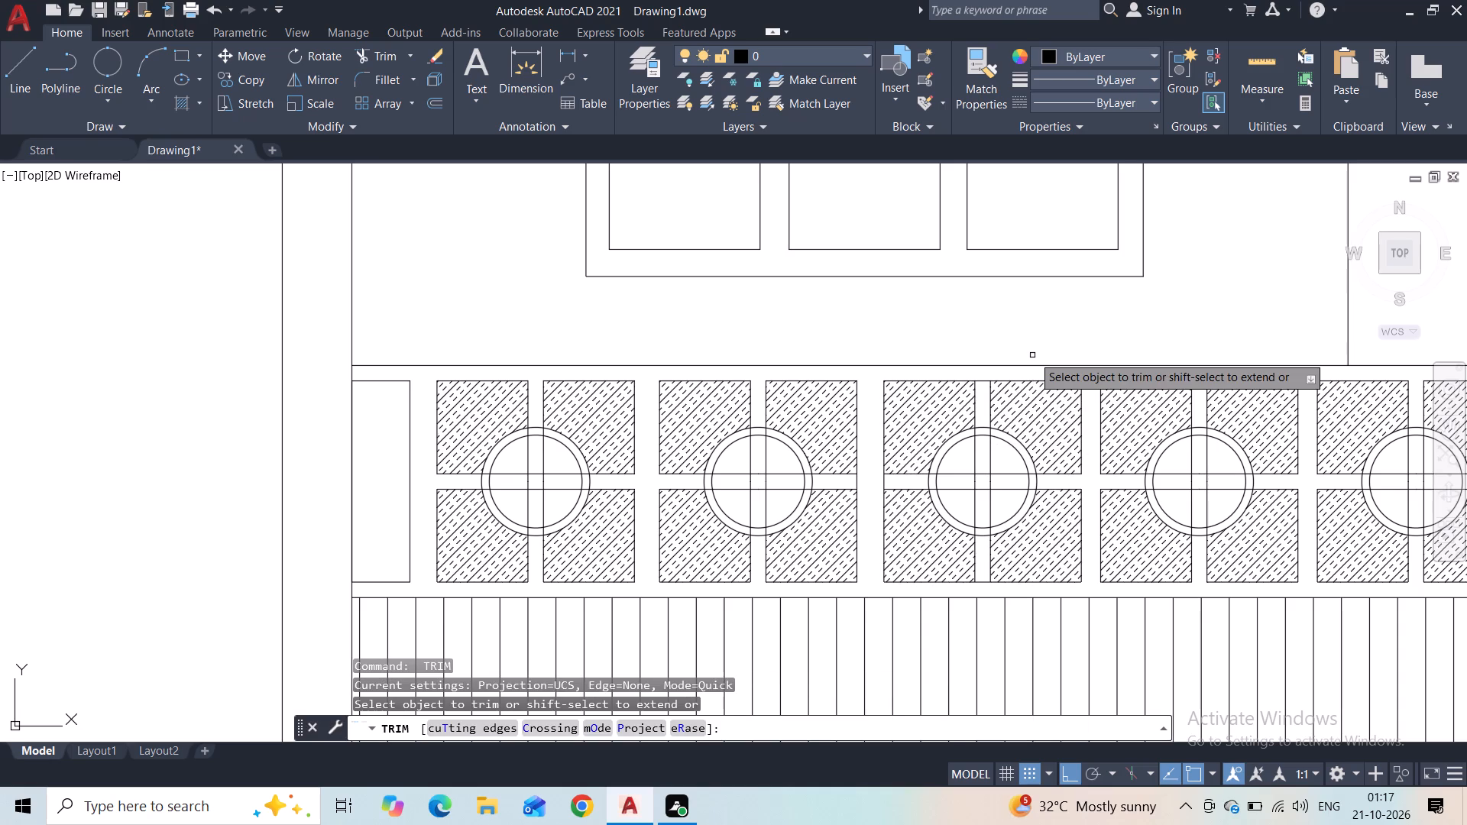
pyautogui.scroll(2, 1015, 364)
pyautogui.moveTo(925, 390); pyautogui.dragTo(933, 437)
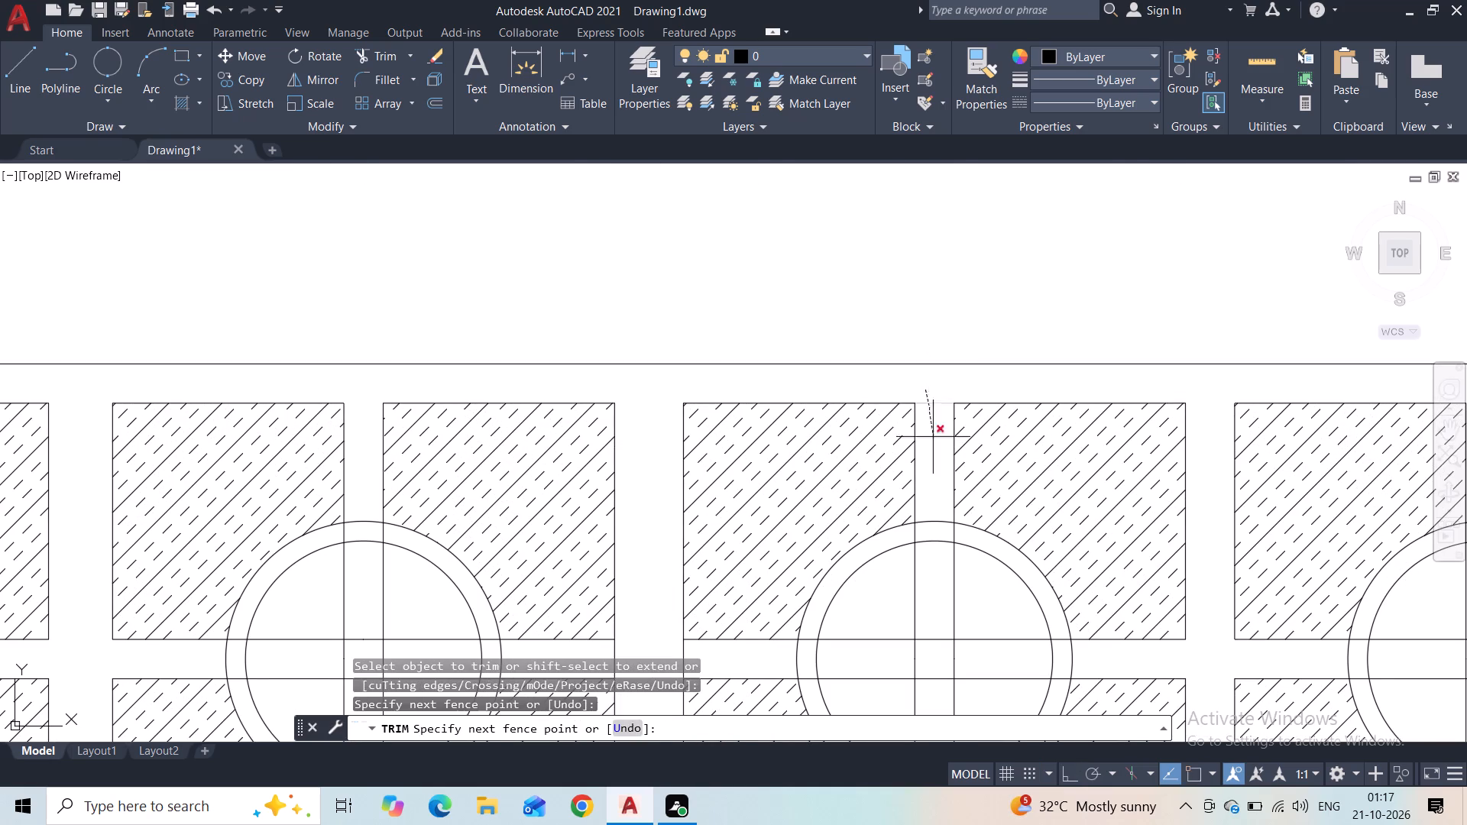
pyautogui.moveTo(933, 437); pyautogui.dragTo(928, 251, button='middle')
pyautogui.moveTo(592, 474); pyautogui.dragTo(677, 473)
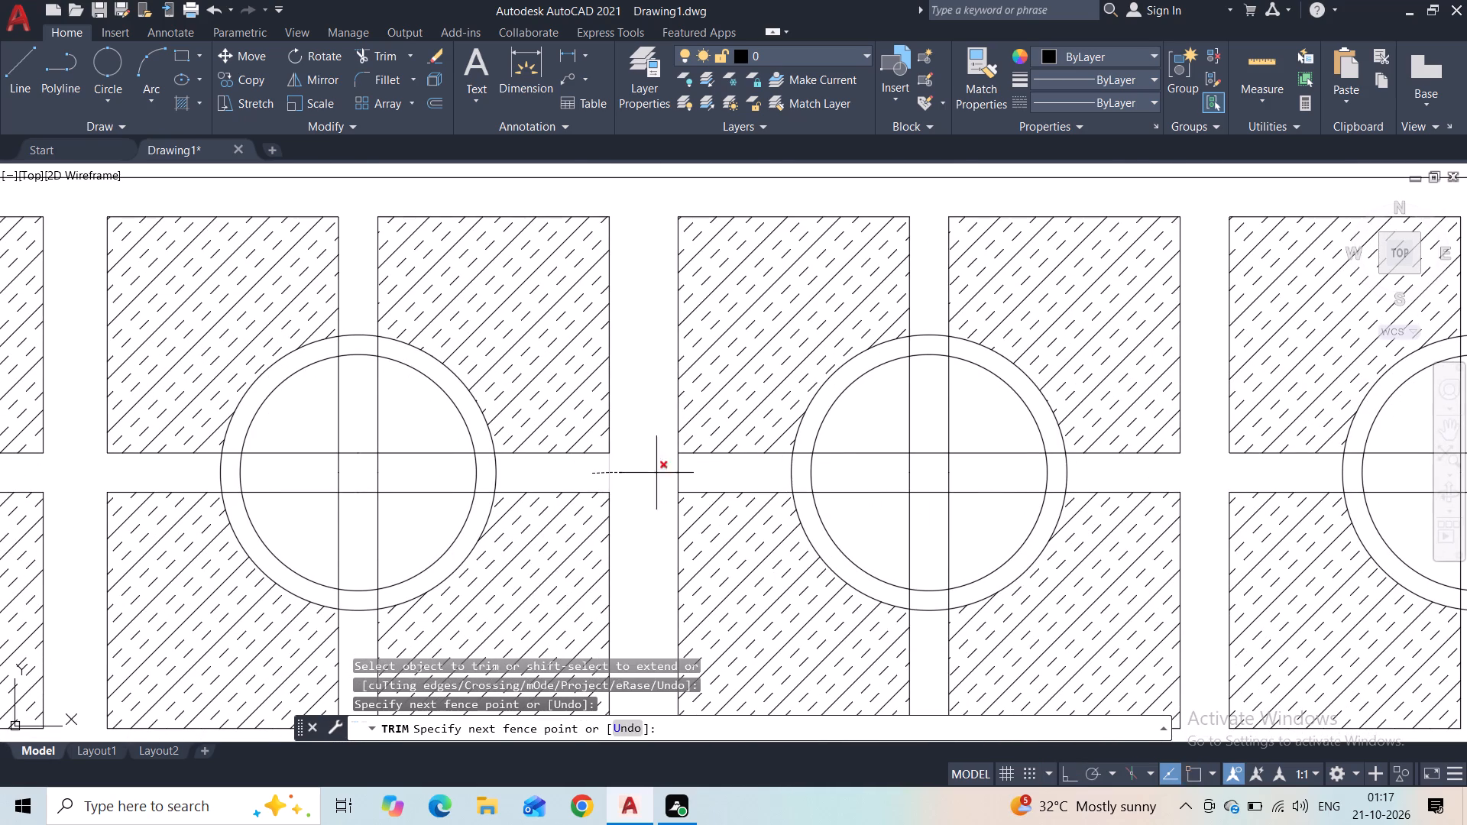
pyautogui.moveTo(677, 473); pyautogui.dragTo(701, 471)
pyautogui.scroll(-3, 701, 471)
pyautogui.scroll(3, 743, 543)
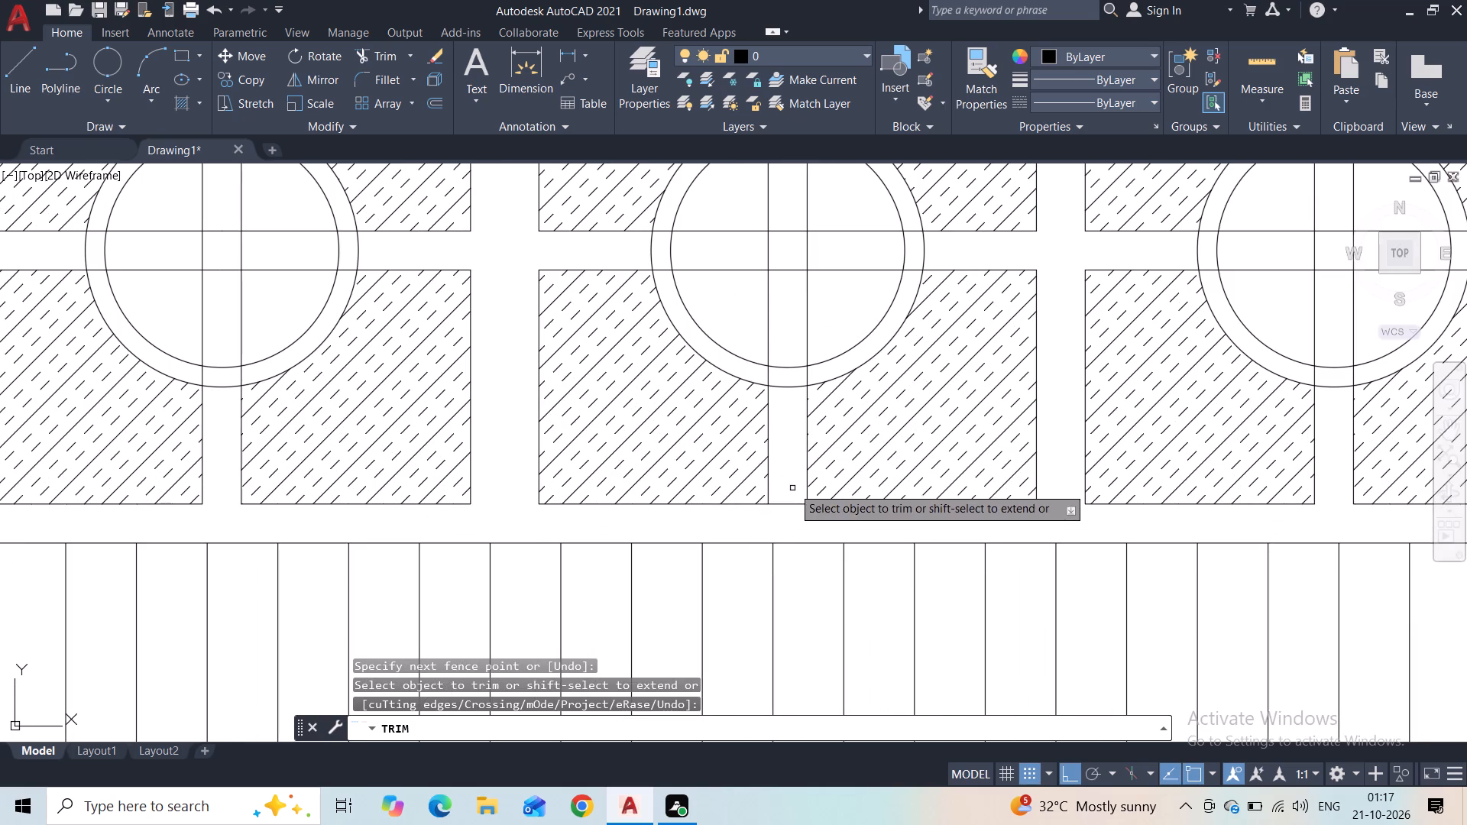
pyautogui.moveTo(792, 487); pyautogui.dragTo(798, 524)
pyautogui.press('Escape')
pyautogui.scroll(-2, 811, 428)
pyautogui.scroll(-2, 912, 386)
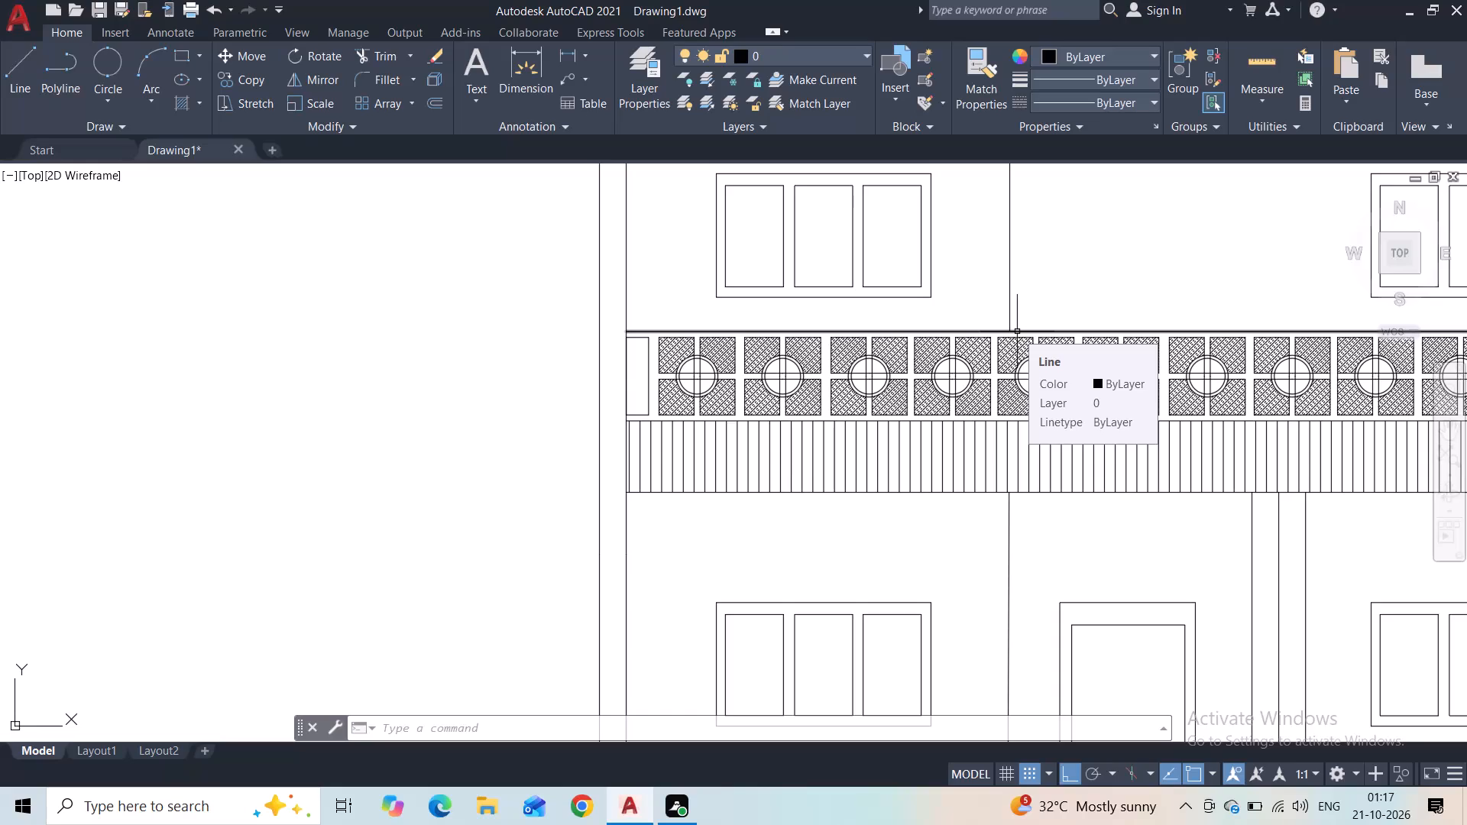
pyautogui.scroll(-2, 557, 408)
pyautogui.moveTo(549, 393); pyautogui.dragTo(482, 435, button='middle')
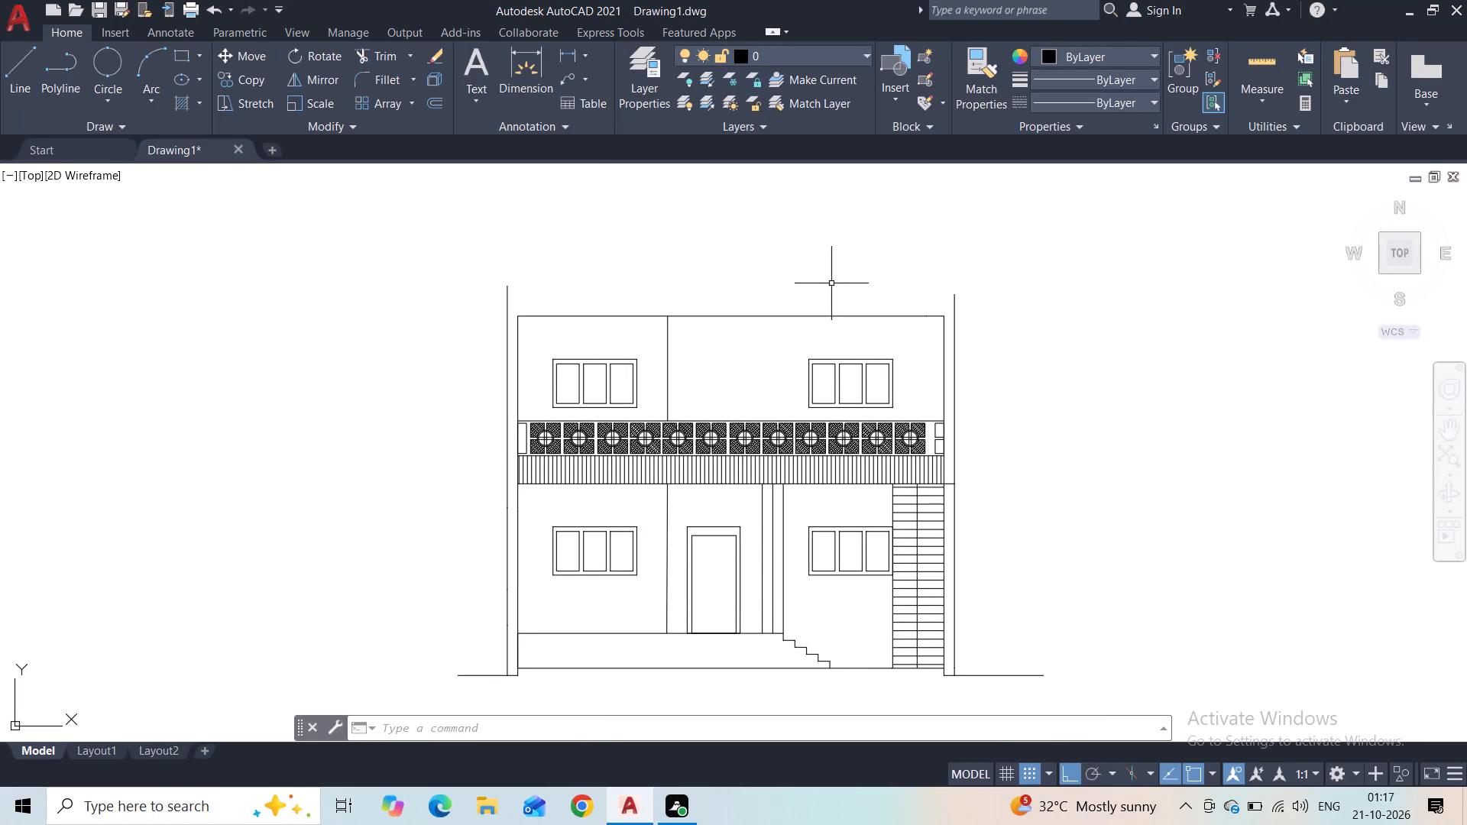
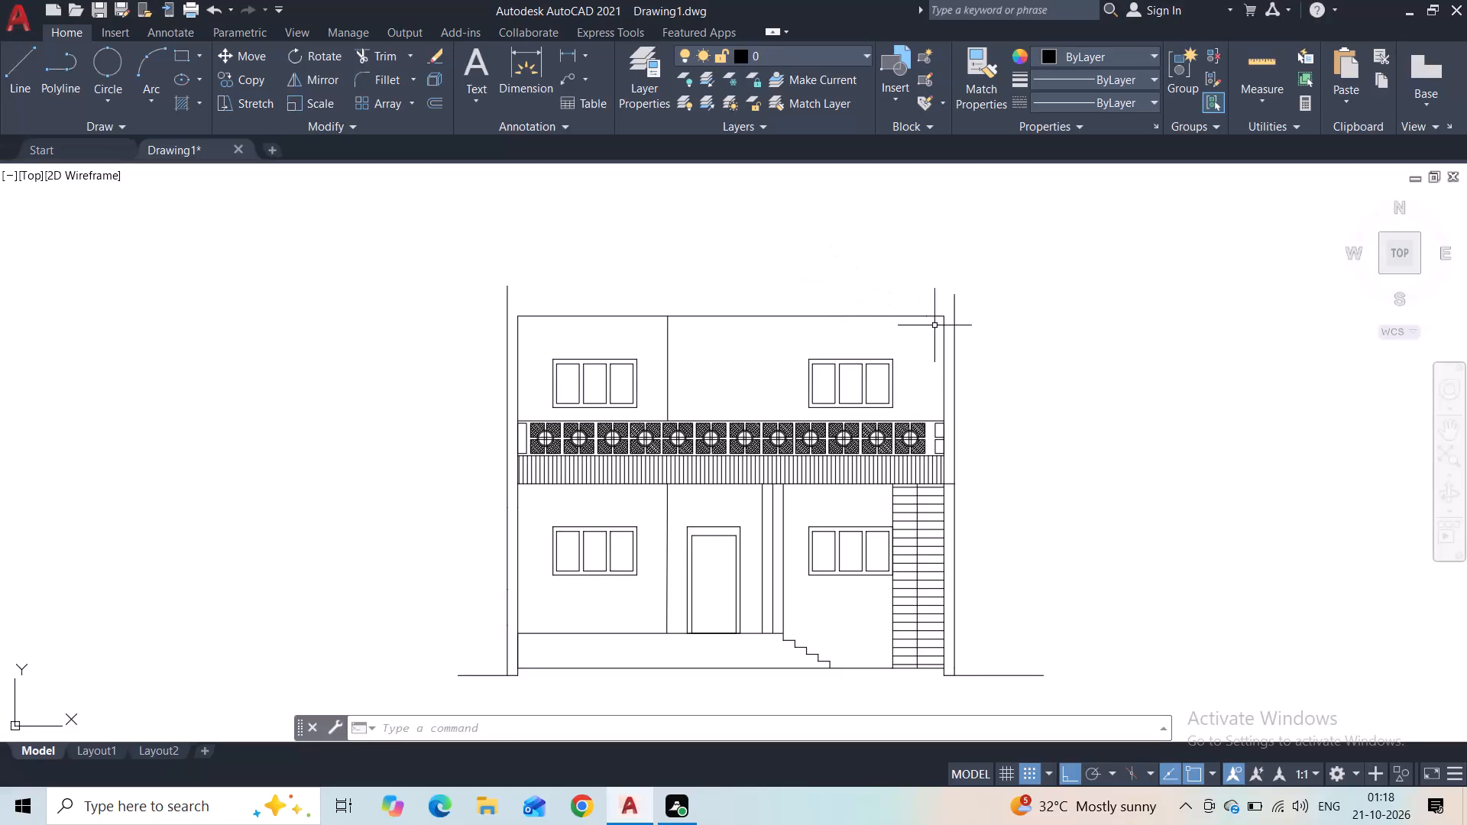
# Erase the middle vertical line between the two edge lines of the ground-floor column beside the door.
pyautogui.moveTo(1012, 316); pyautogui.dragTo(995, 380, button='middle')
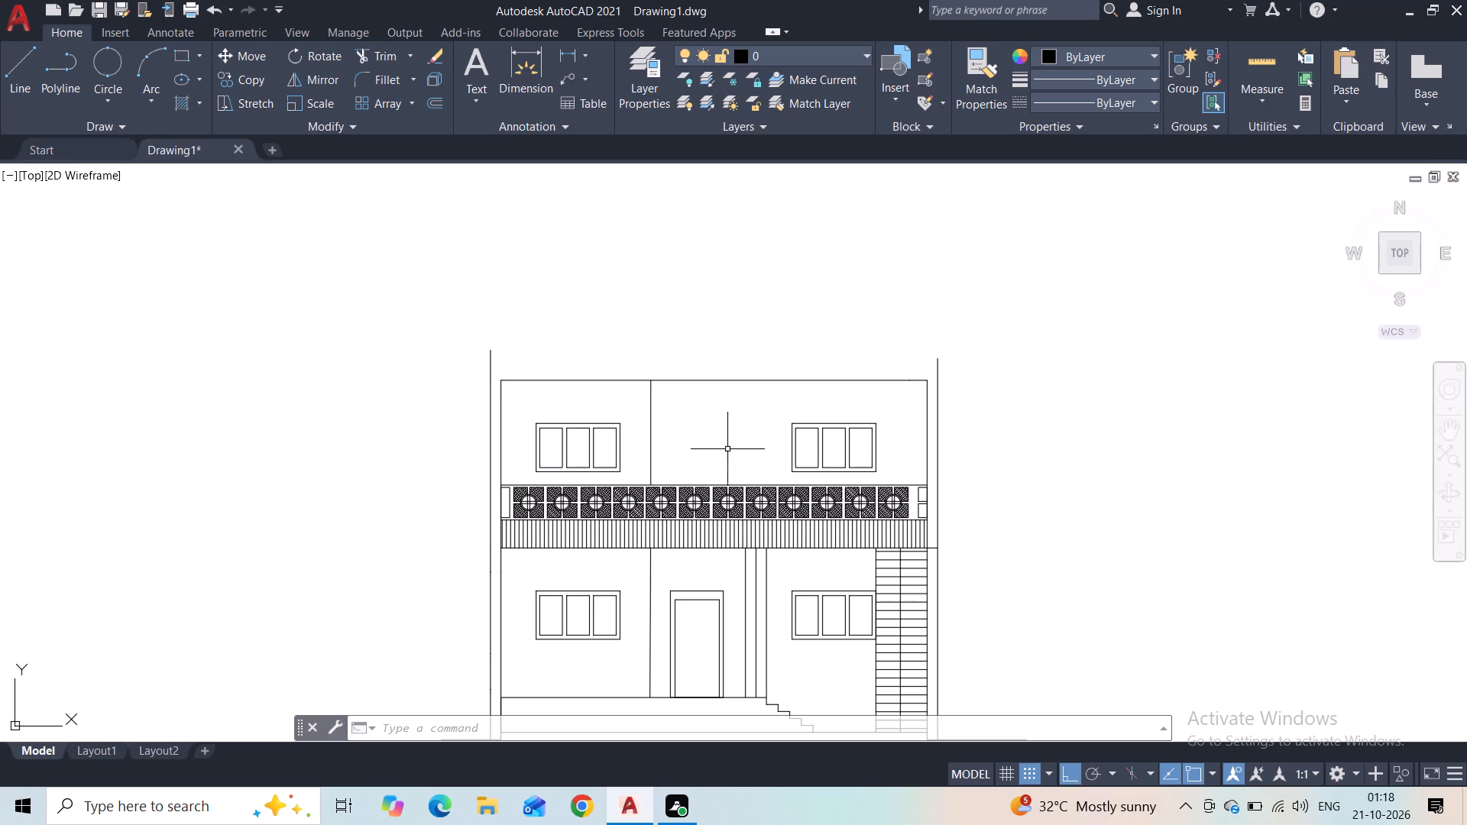
pyautogui.moveTo(728, 448); pyautogui.dragTo(729, 314, button='middle')
pyautogui.scroll(1, 743, 400)
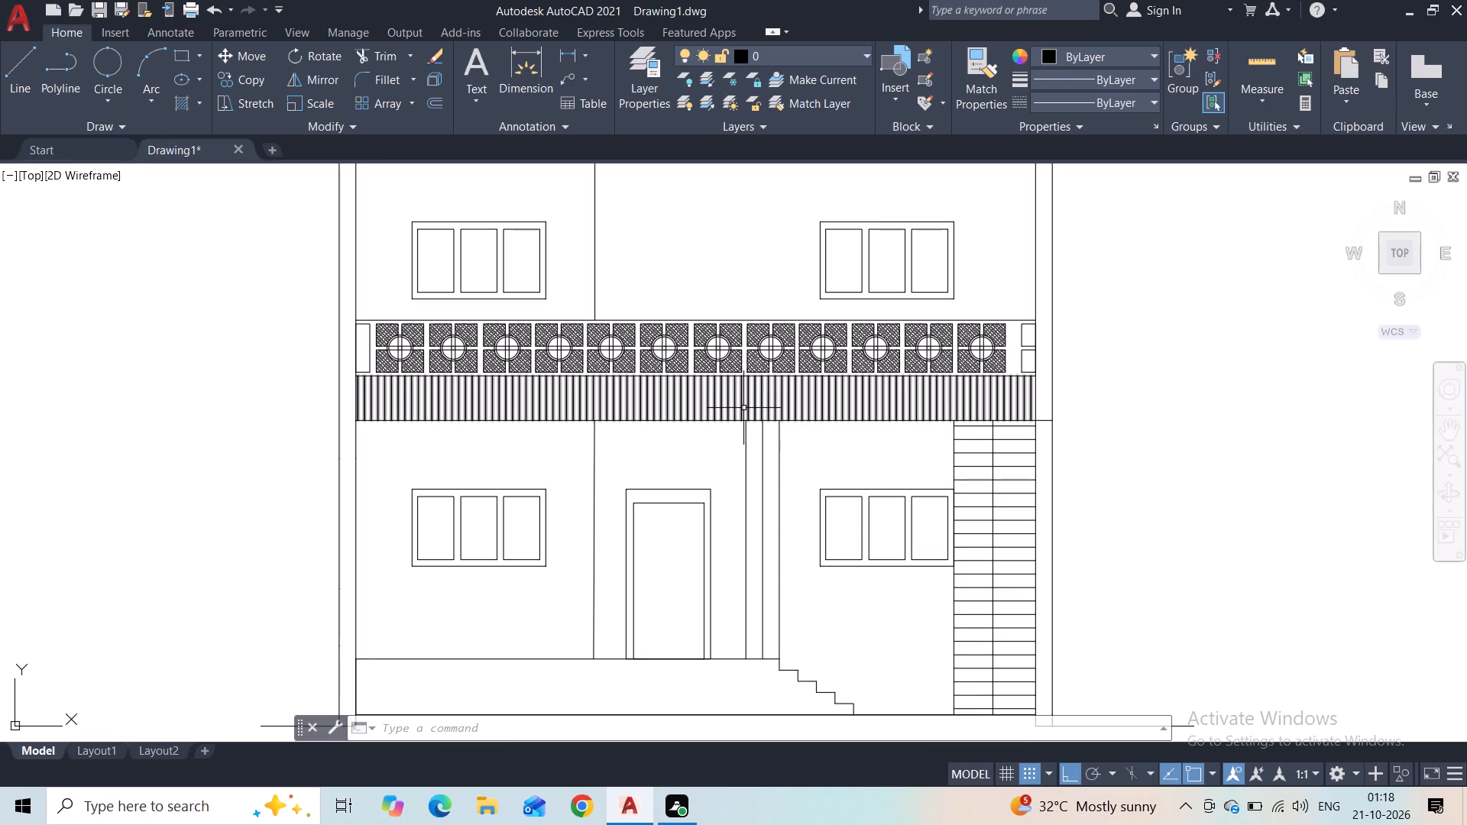
pyautogui.scroll(1, 744, 474)
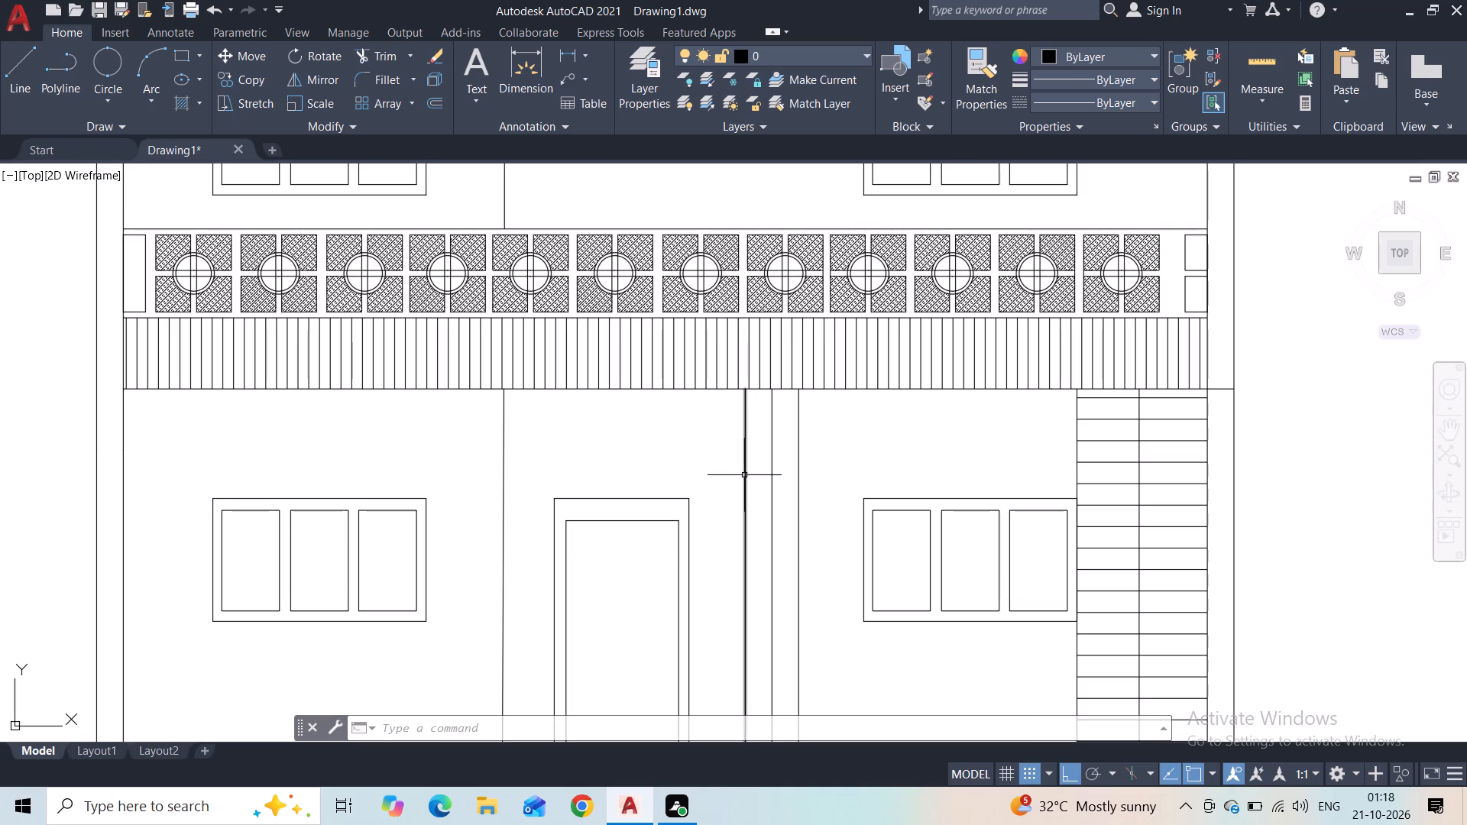
pyautogui.click(775, 448)
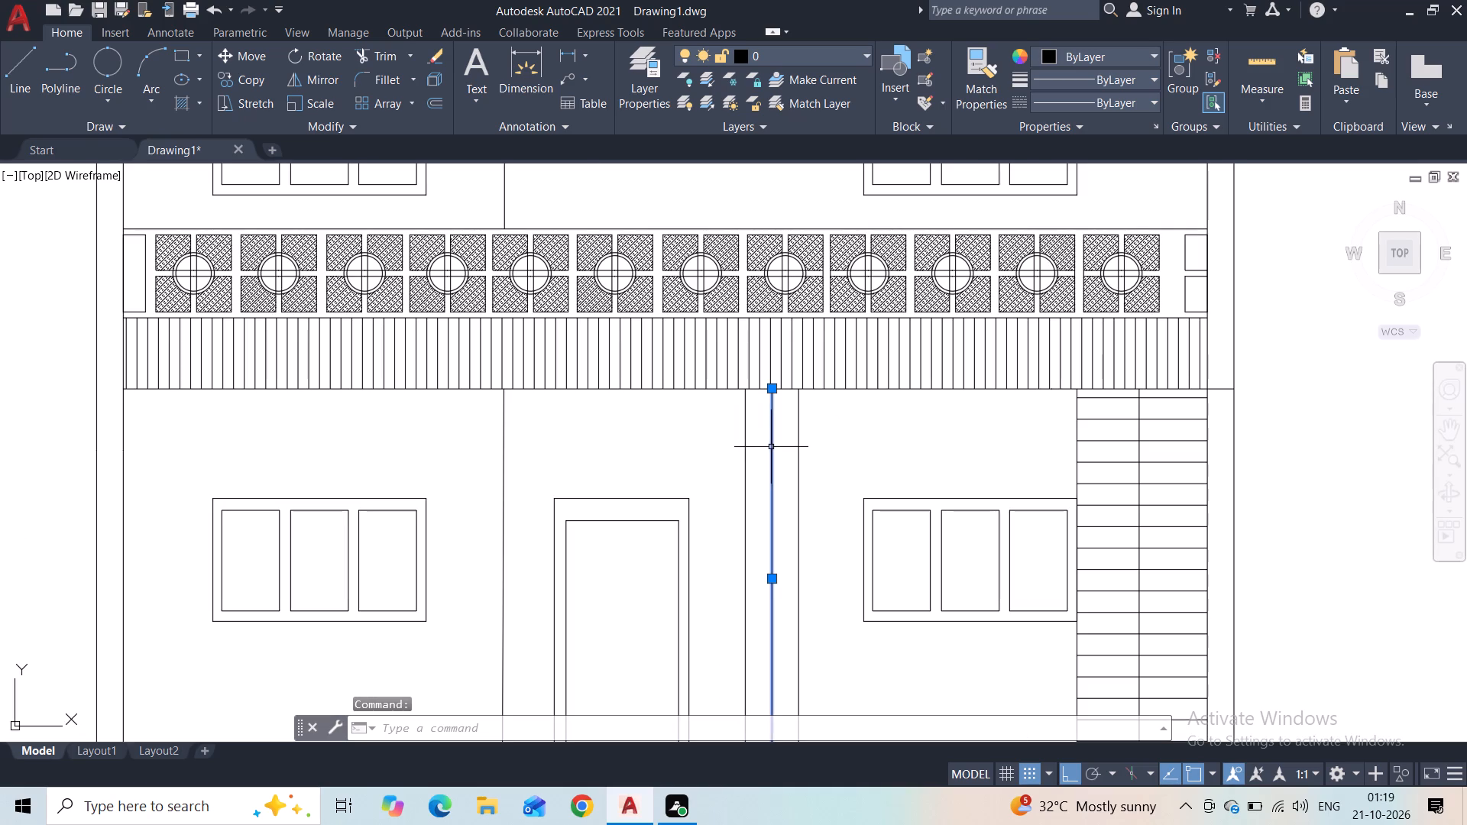
pyautogui.press('Delete')
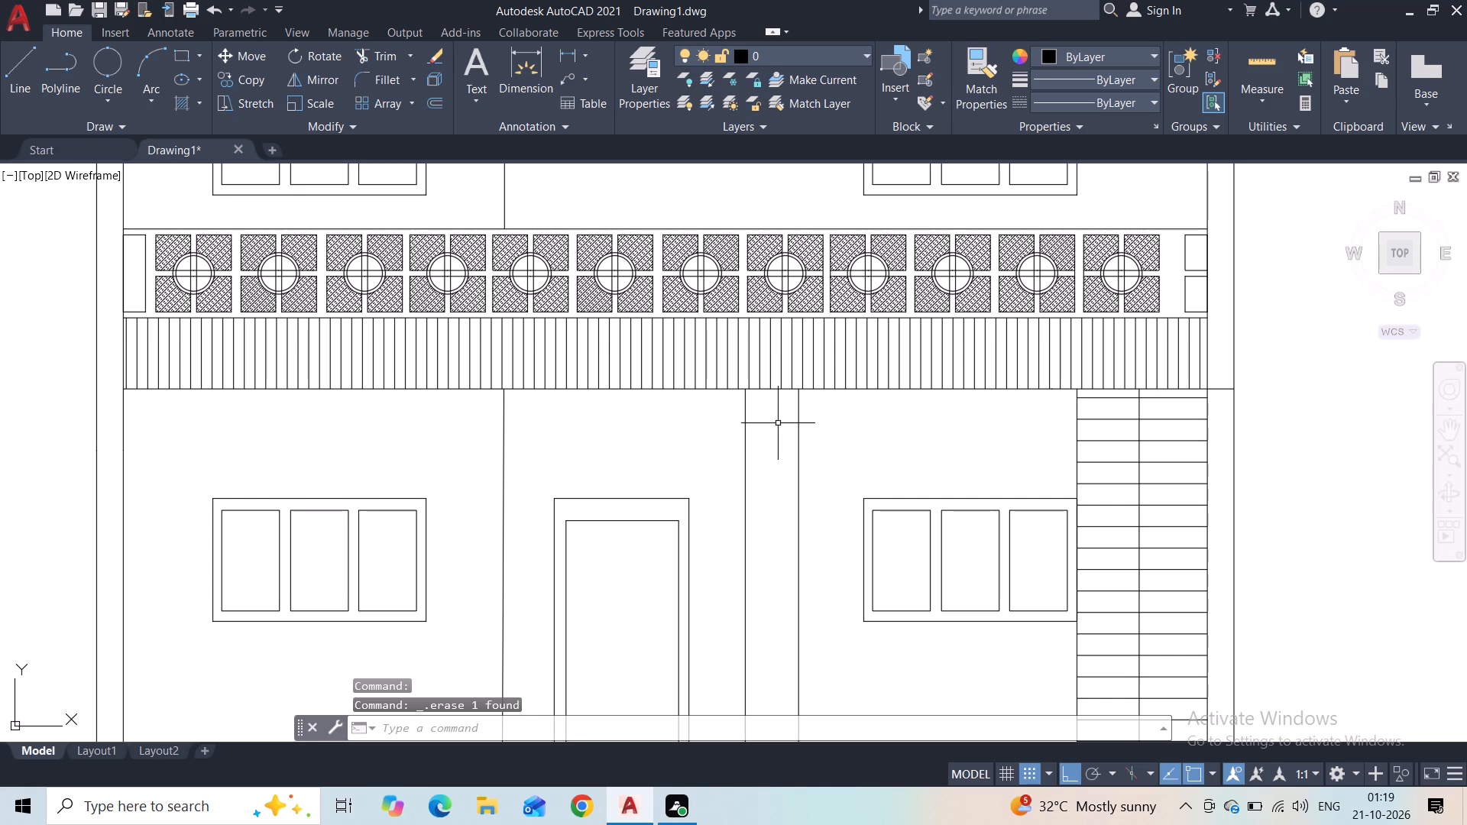
# Draw a vertical line from just above the railing to the roof line, aligned with the ground-floor column's left edge.
pyautogui.moveTo(779, 423); pyautogui.dragTo(756, 531, button='middle')
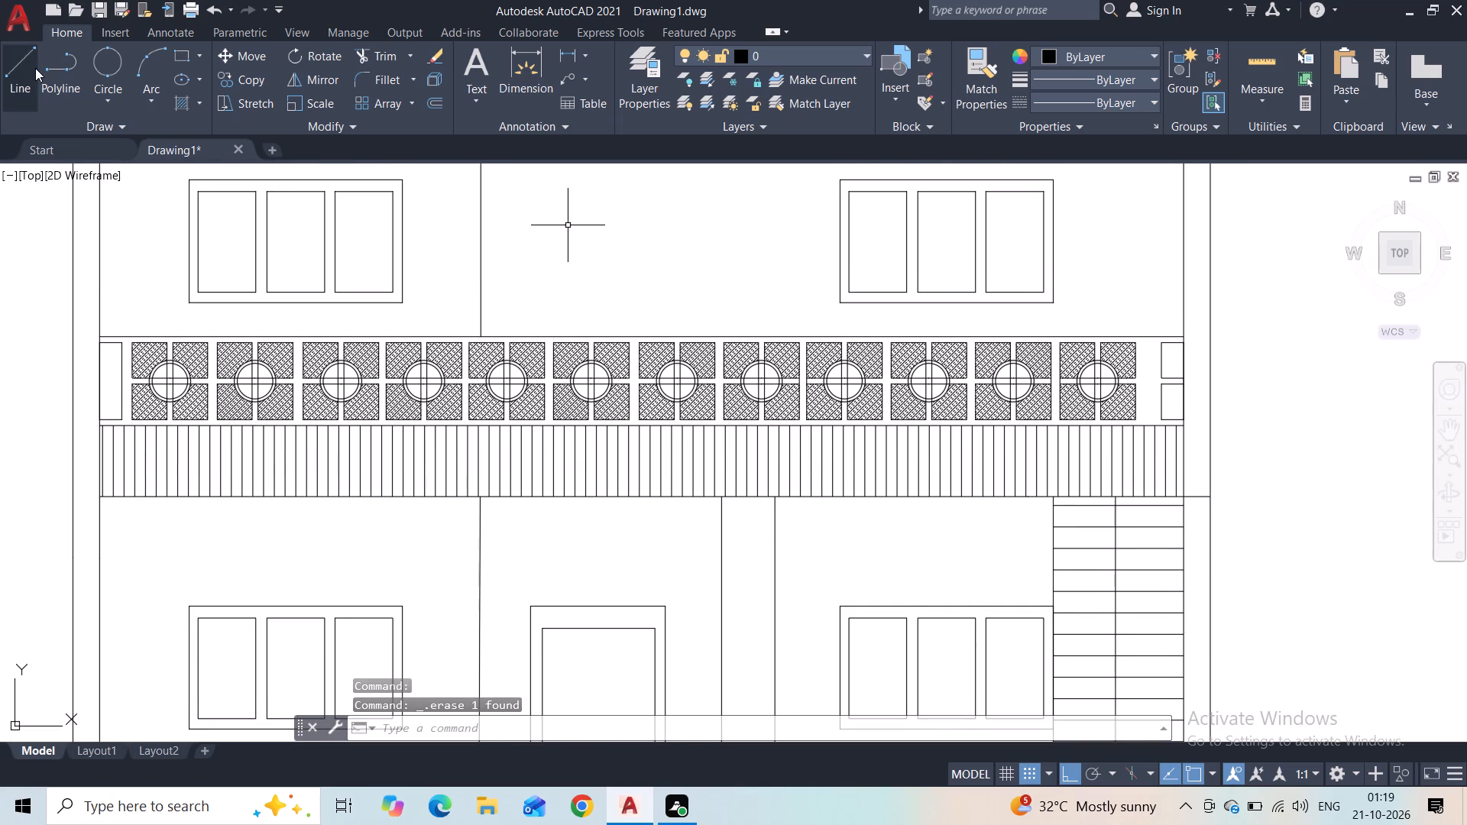
pyautogui.click(35, 68)
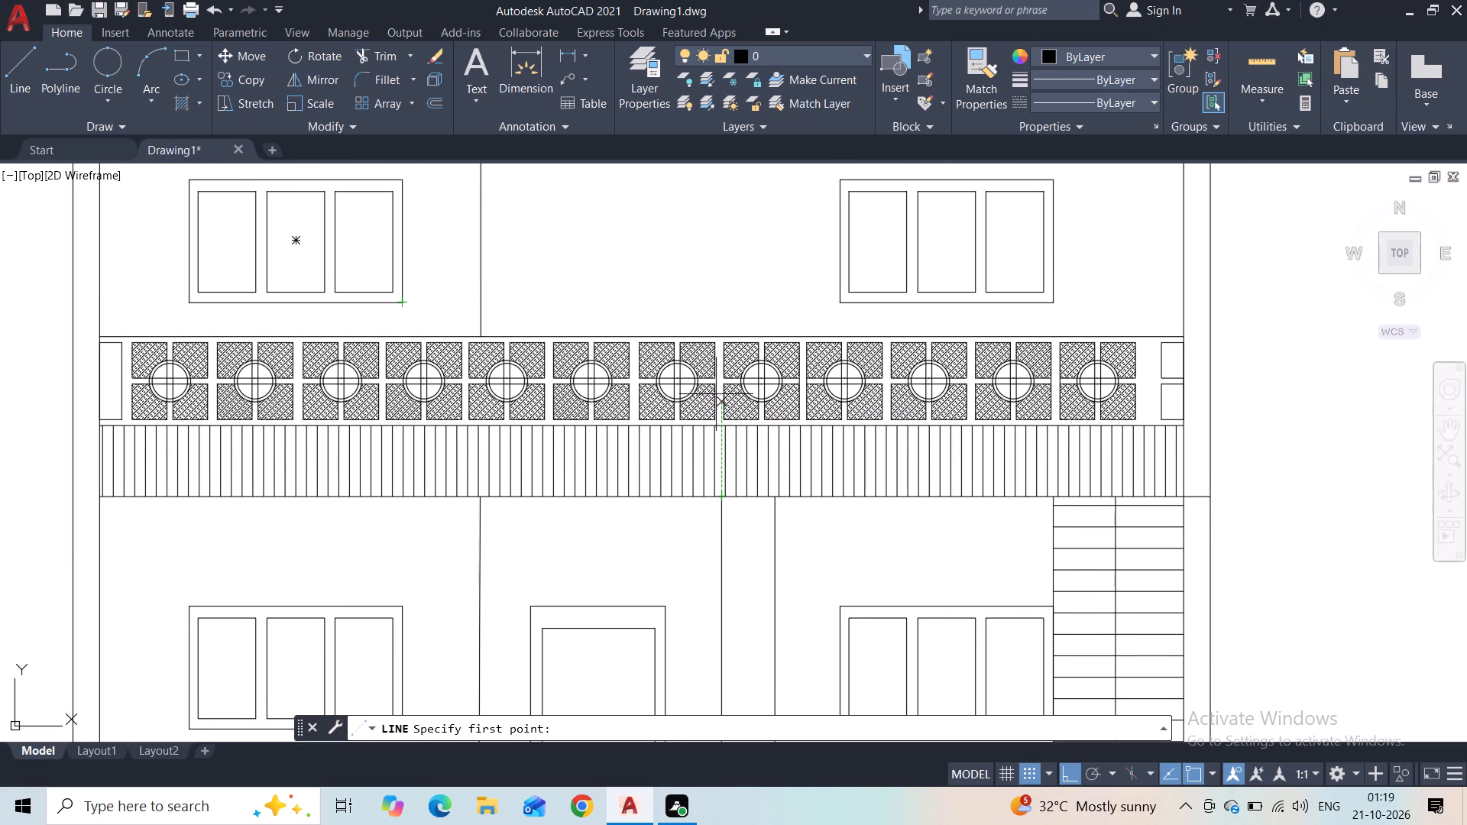
pyautogui.click(723, 326)
pyautogui.moveTo(724, 257); pyautogui.dragTo(716, 526, button='middle')
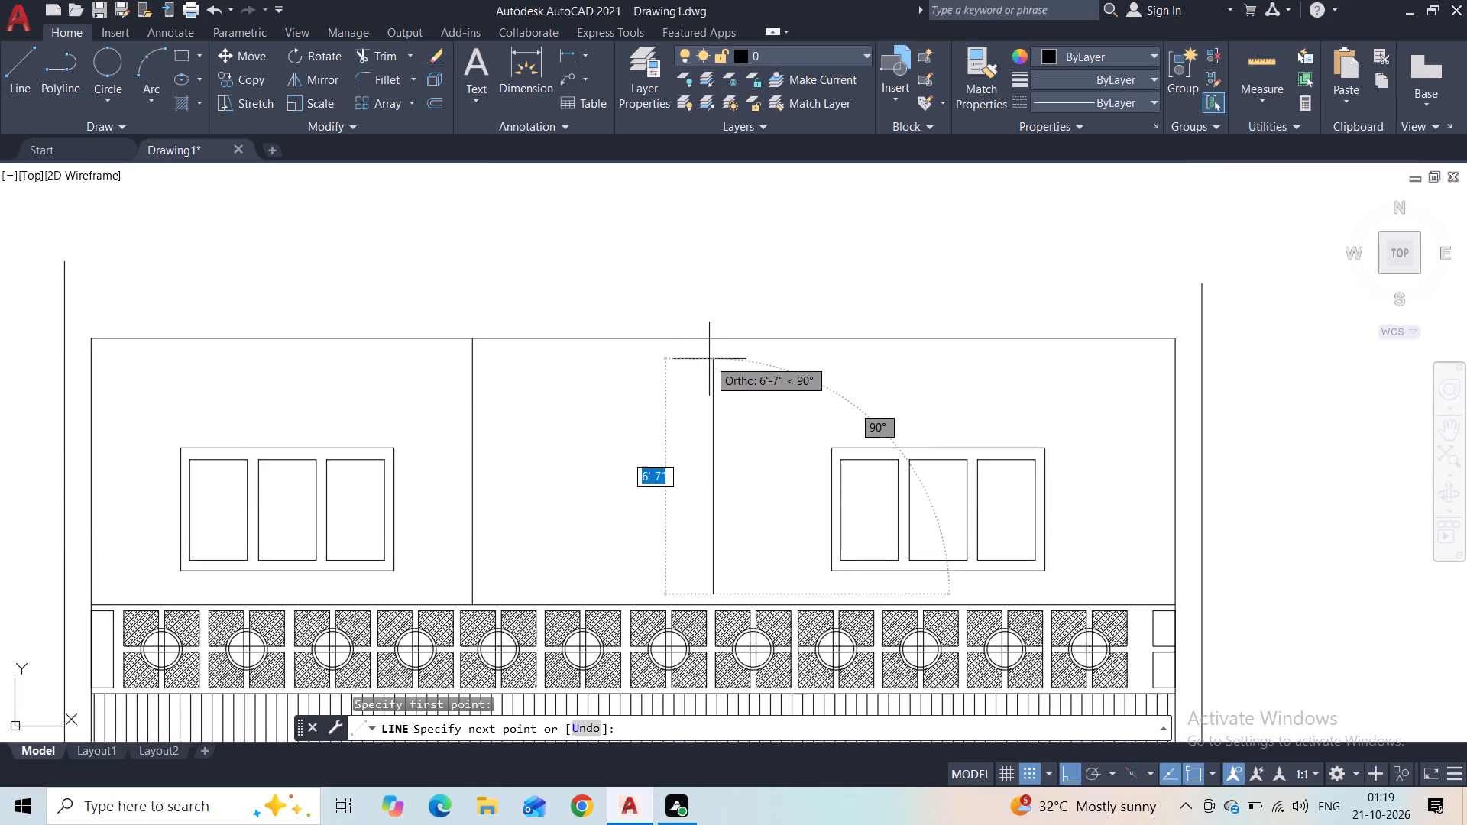
pyautogui.click(708, 343)
pyautogui.press('Escape')
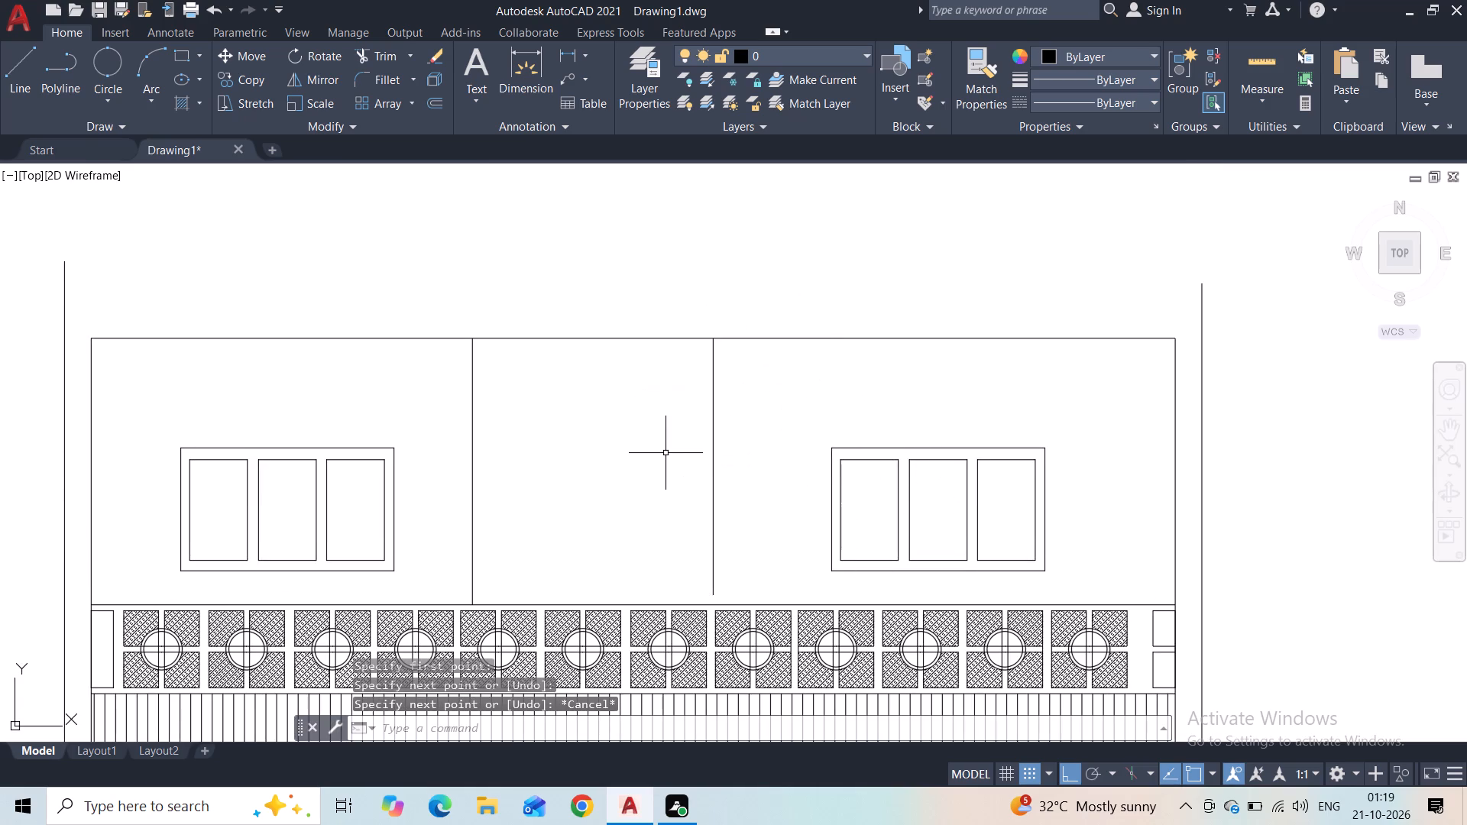
# Draw a 7'-5" vertical line from the railing's top line to the roof line, aligned with the ground-floor column's right edge.
pyautogui.moveTo(675, 450); pyautogui.dragTo(594, 228, button='middle')
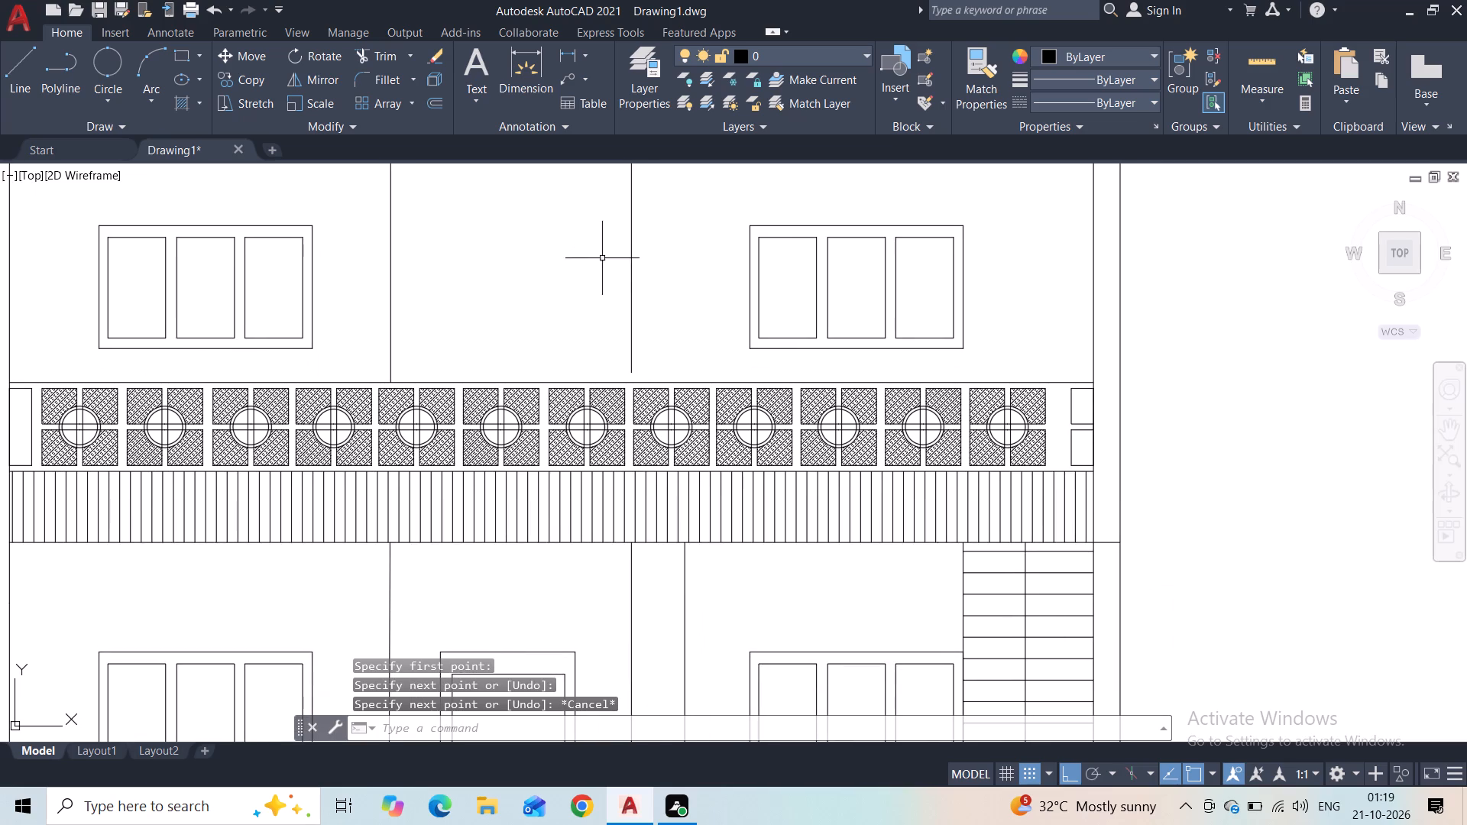
pyautogui.press('space')
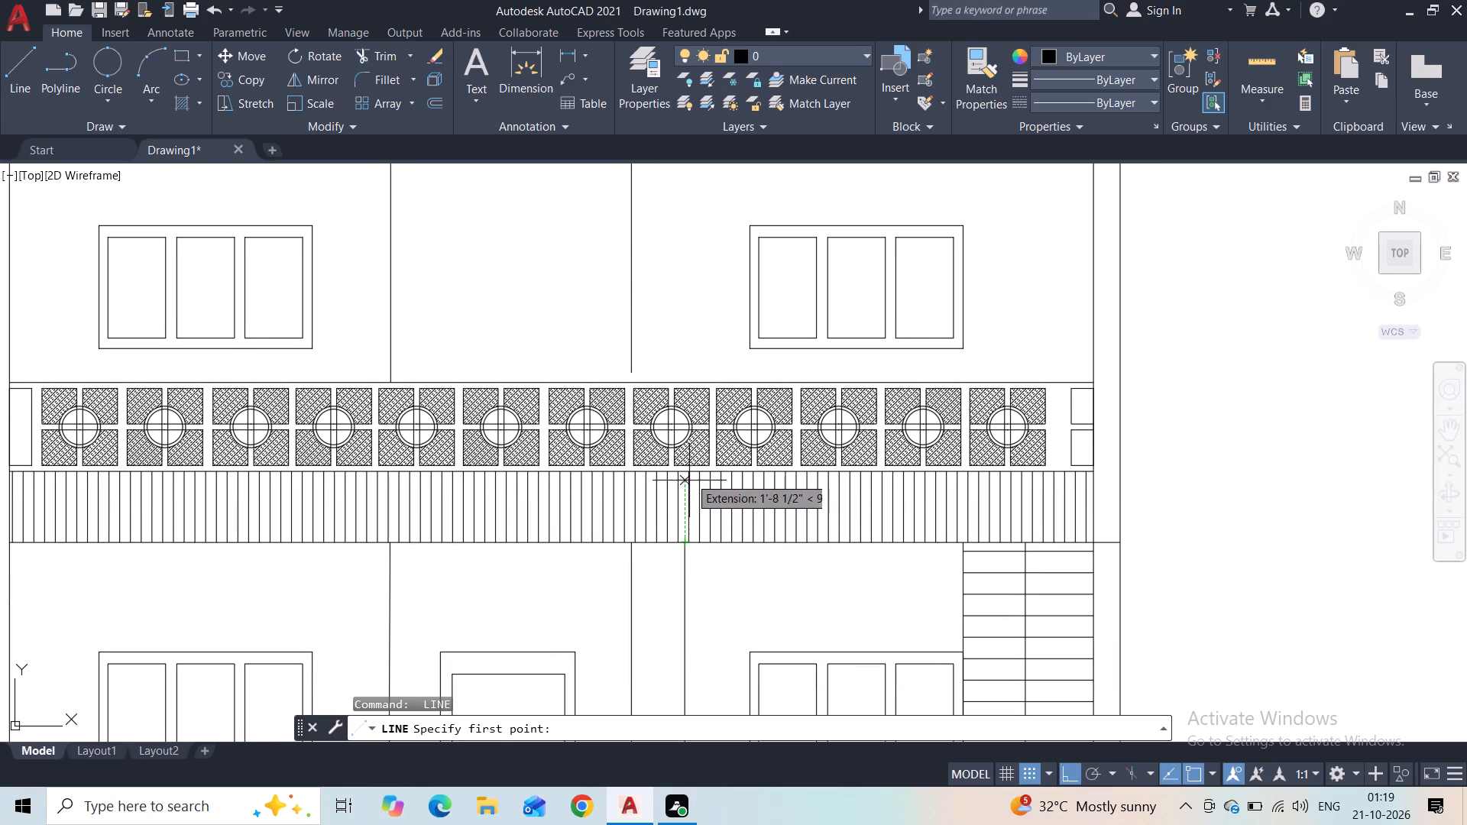
pyautogui.click(688, 376)
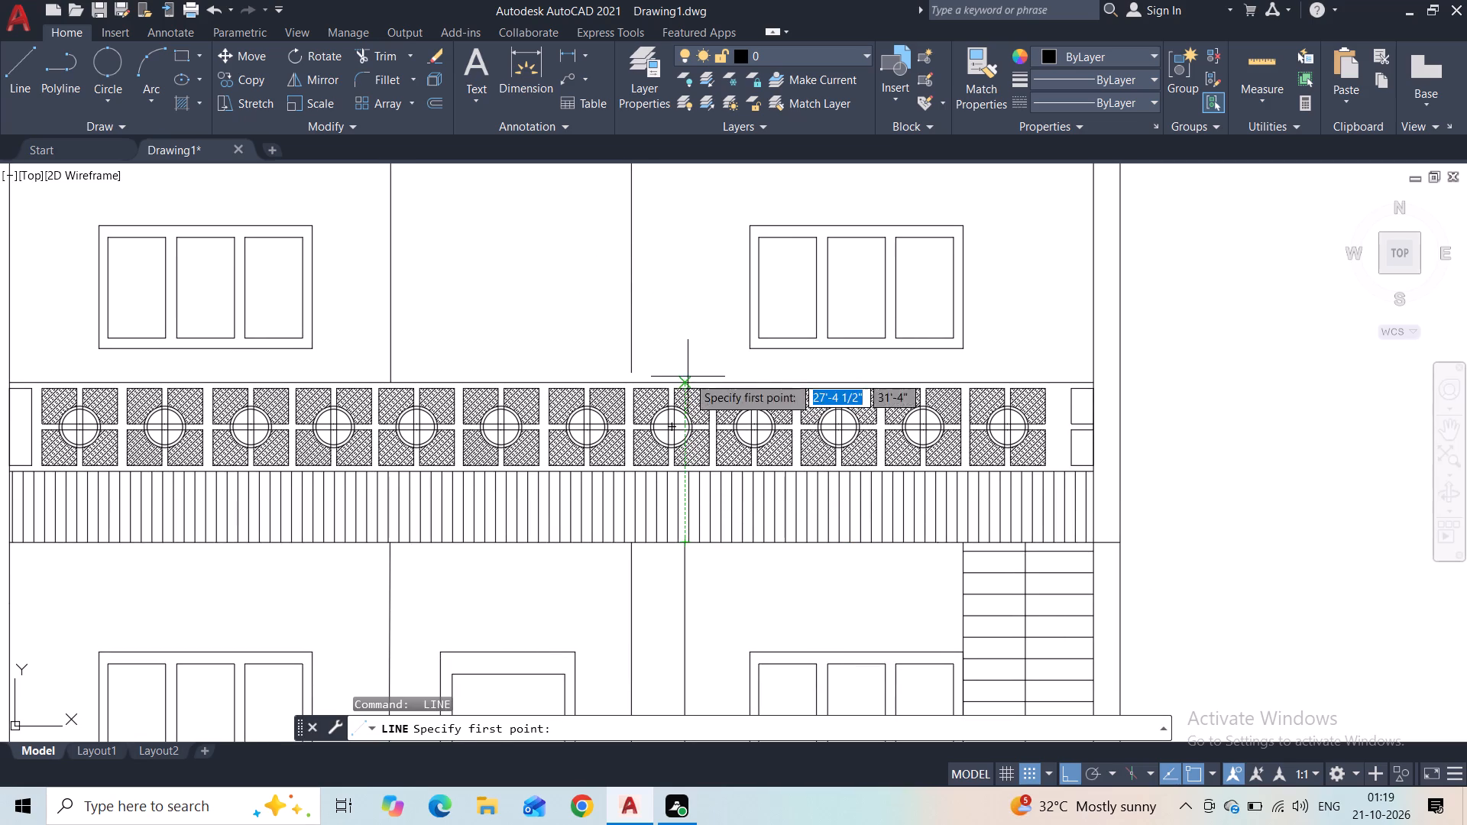
pyautogui.moveTo(690, 304); pyautogui.dragTo(681, 503, button='middle')
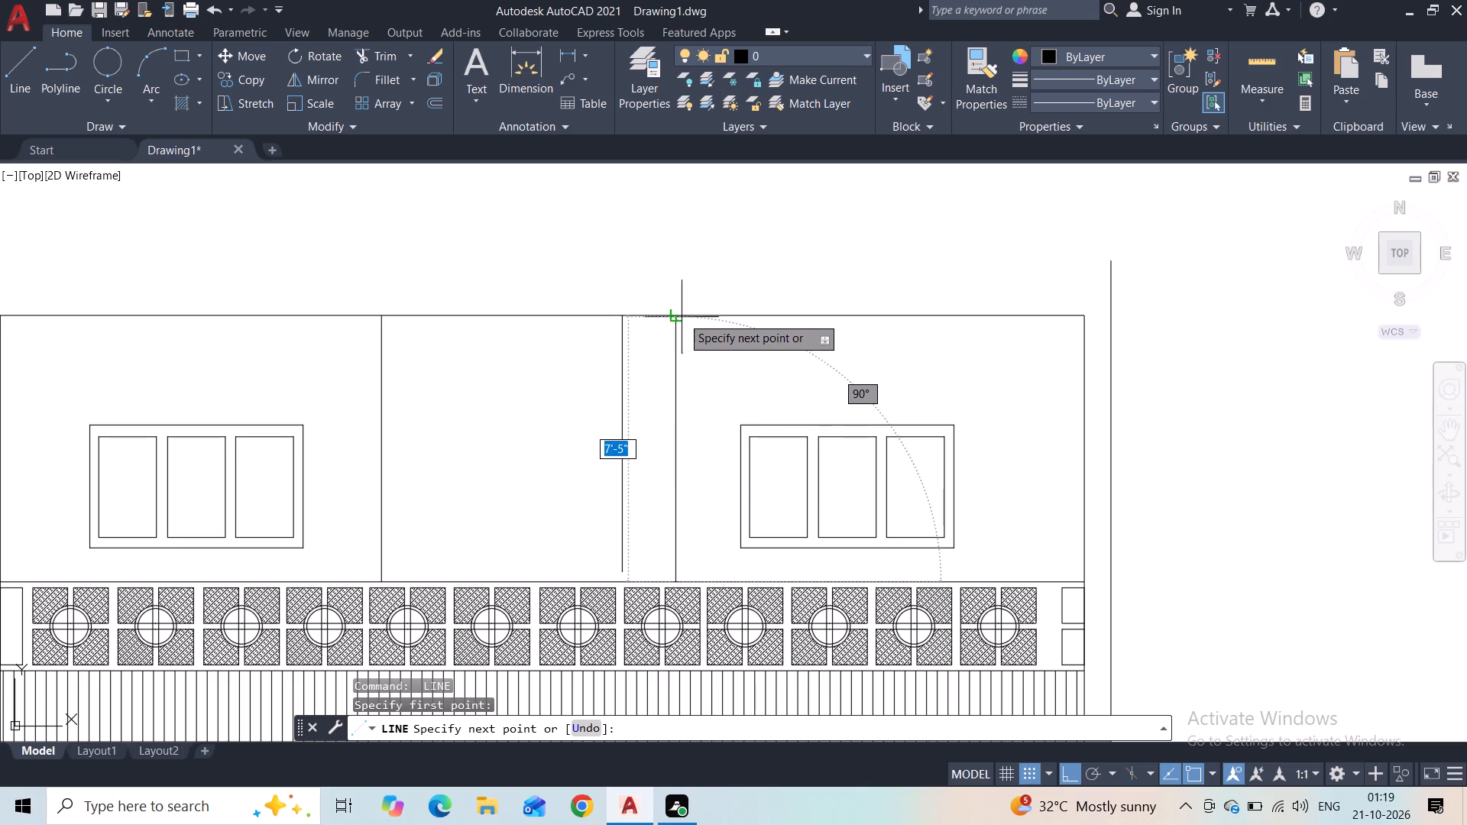
pyautogui.click(681, 315)
pyautogui.press('space')
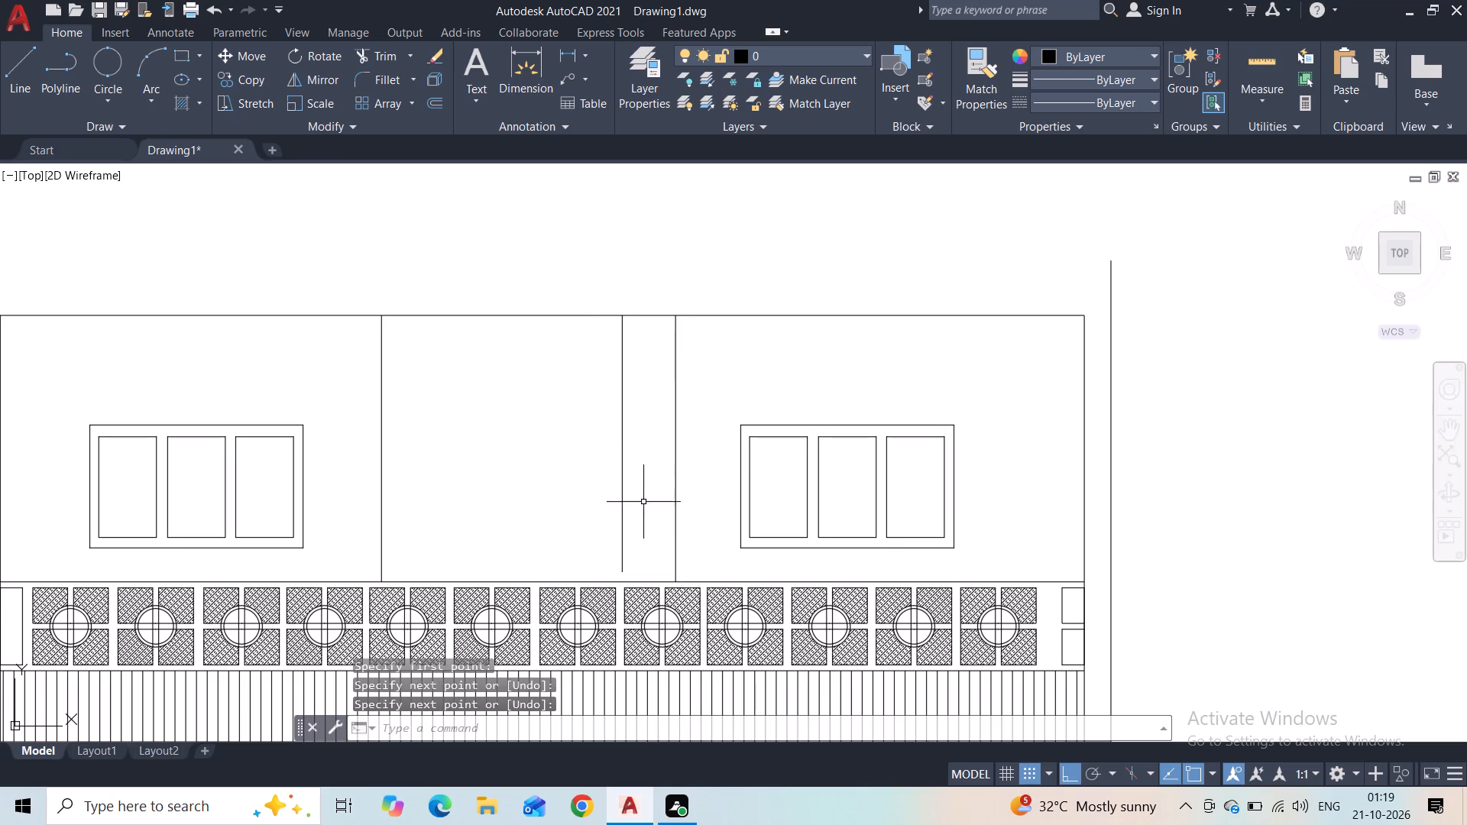
# Close the gap below the upper column's left edge with a short line down to the railing's top line.
pyautogui.moveTo(640, 519); pyautogui.dragTo(644, 385, button='middle')
pyautogui.scroll(3, 634, 441)
pyautogui.press('space')
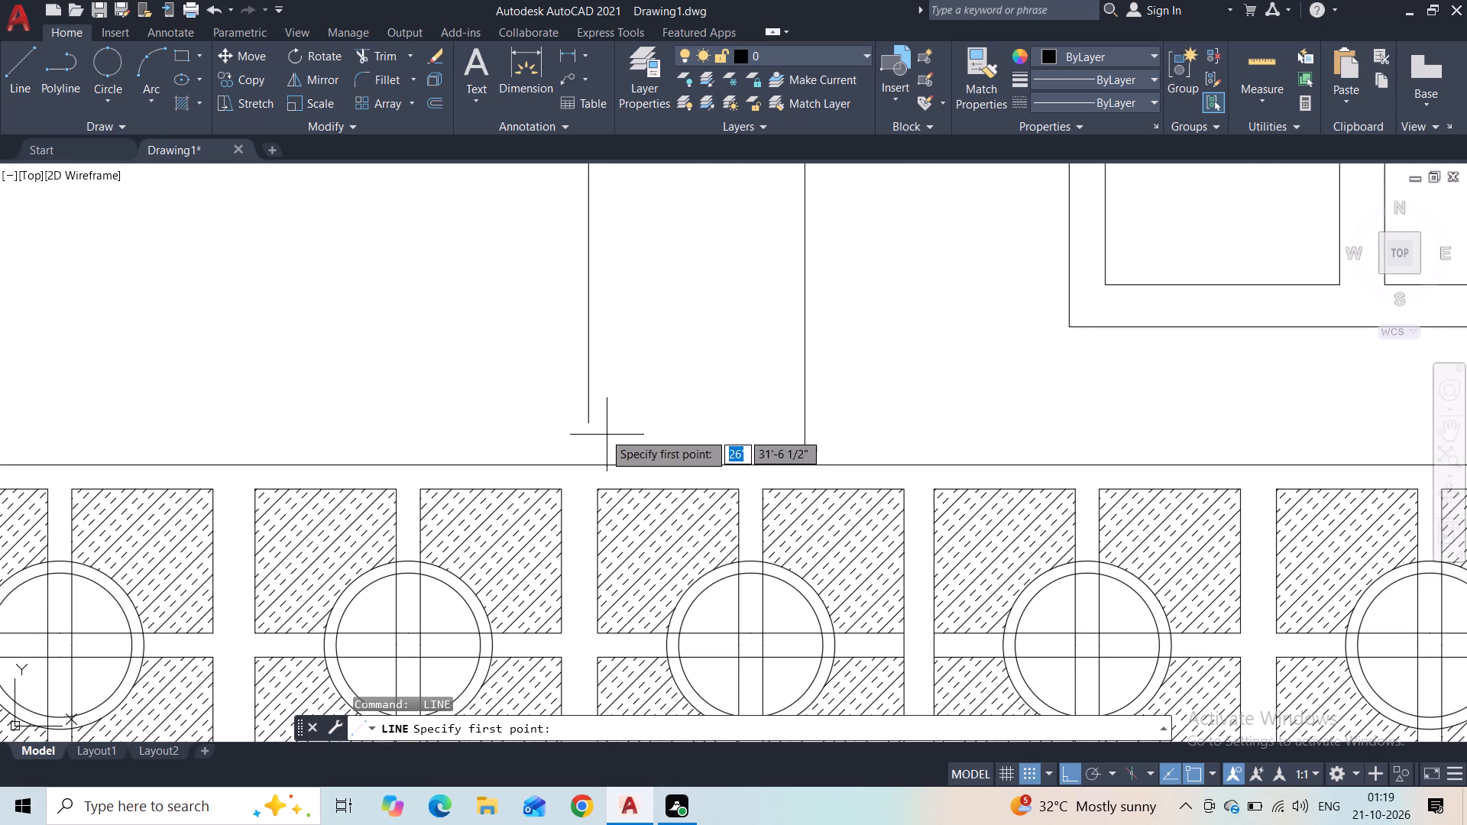
pyautogui.click(590, 425)
pyautogui.click(589, 461)
pyautogui.press('space')
pyautogui.scroll(-2, 646, 371)
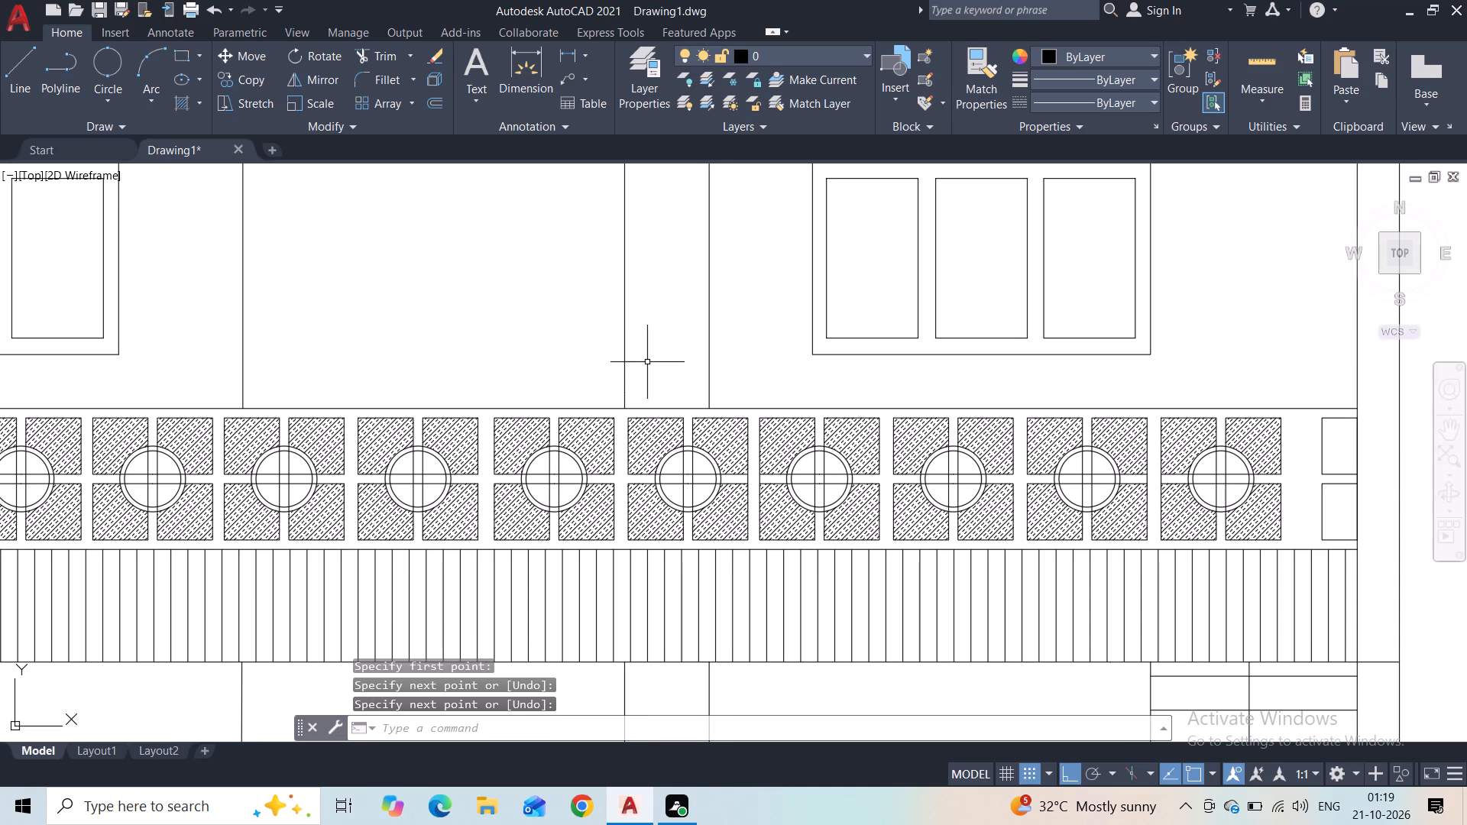
# Draw a rectangular cap under the roof line across the upper column, about 3'-11" wide and 5 1/2" deep.
pyautogui.moveTo(656, 332); pyautogui.dragTo(655, 416, button='middle')
pyautogui.scroll(-1, 663, 321)
pyautogui.moveTo(663, 320); pyautogui.dragTo(650, 450, button='middle')
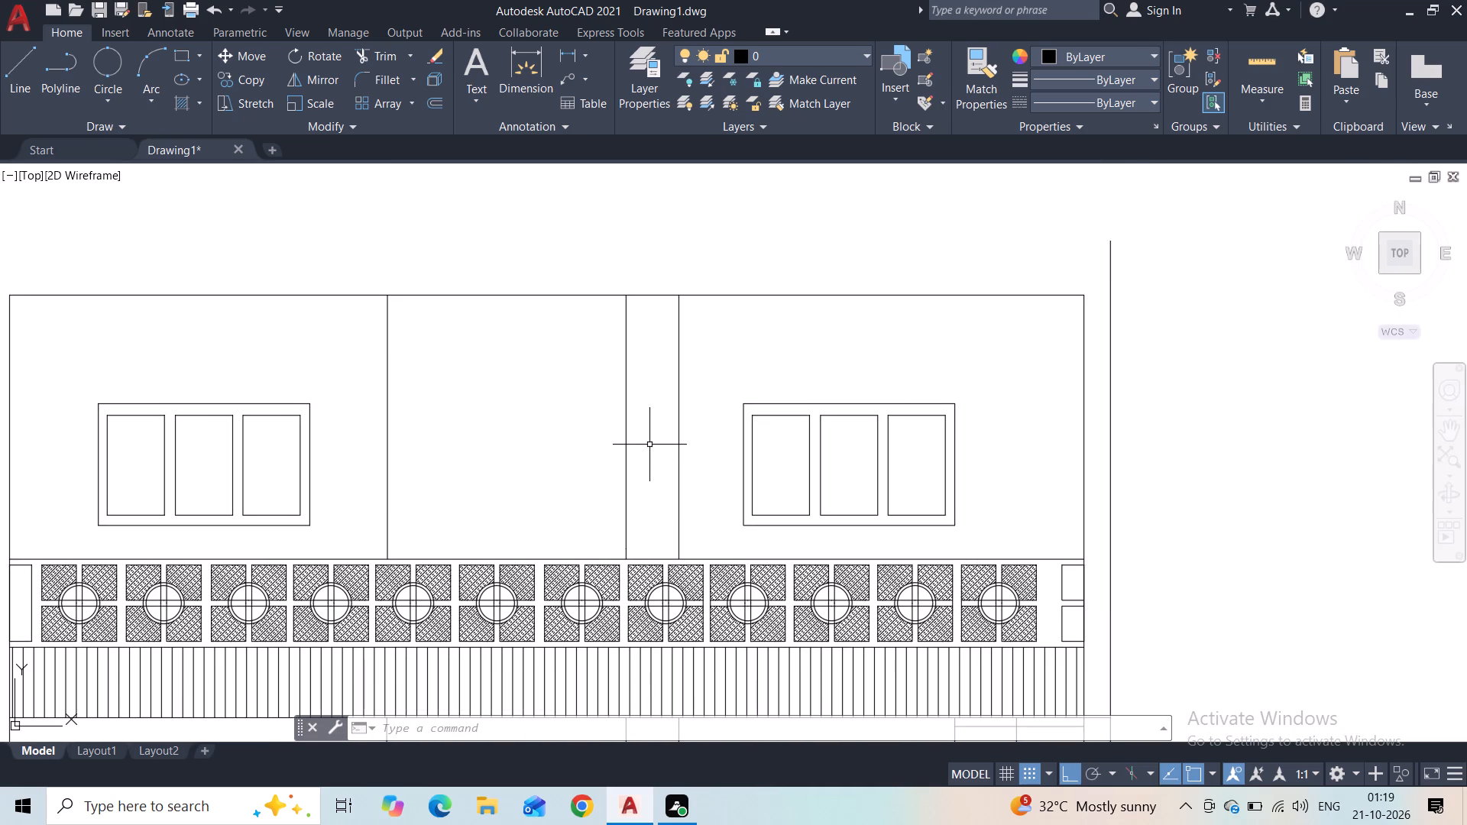
pyautogui.scroll(2, 655, 316)
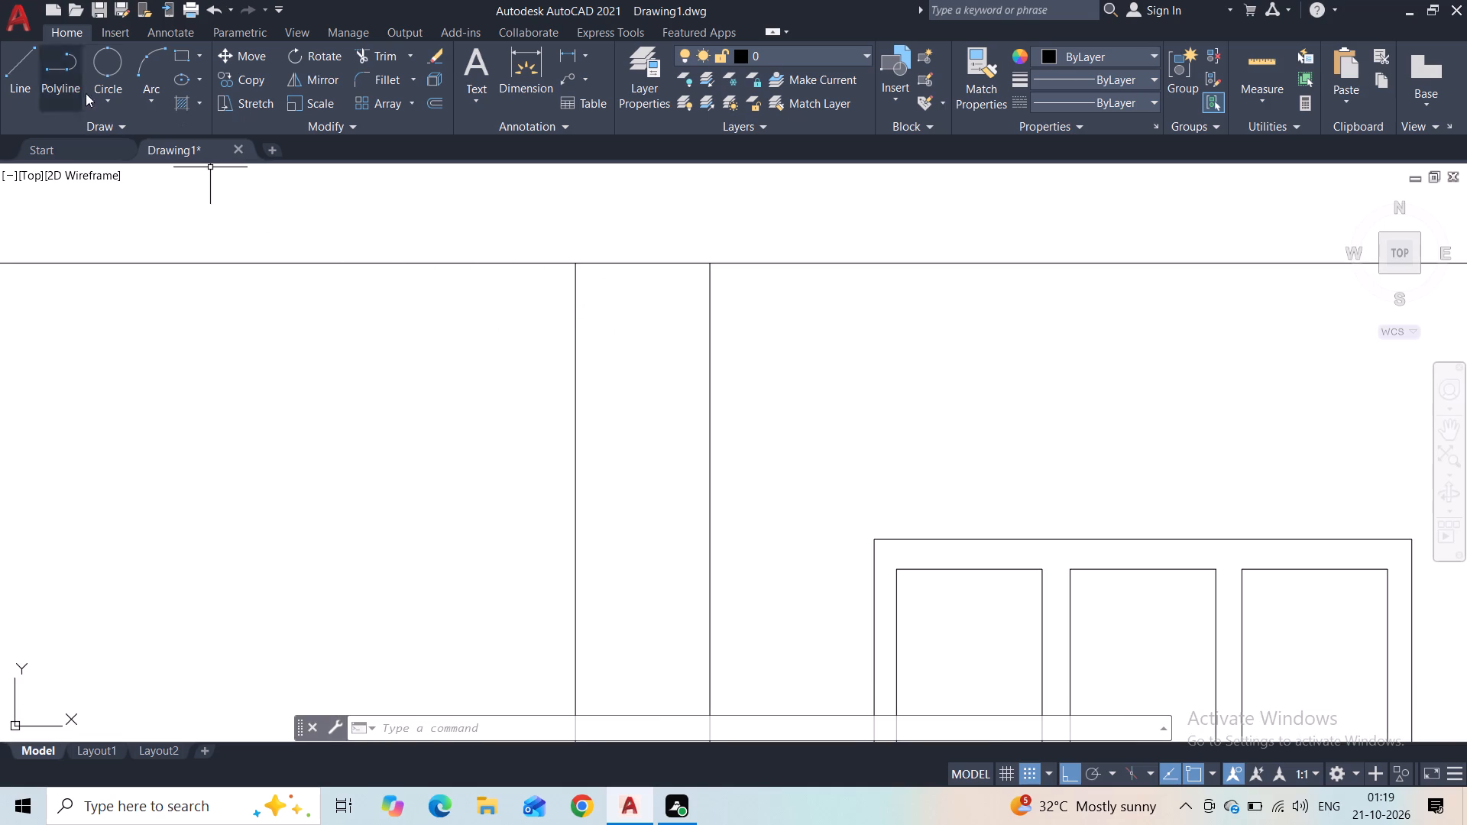
pyautogui.click(29, 81)
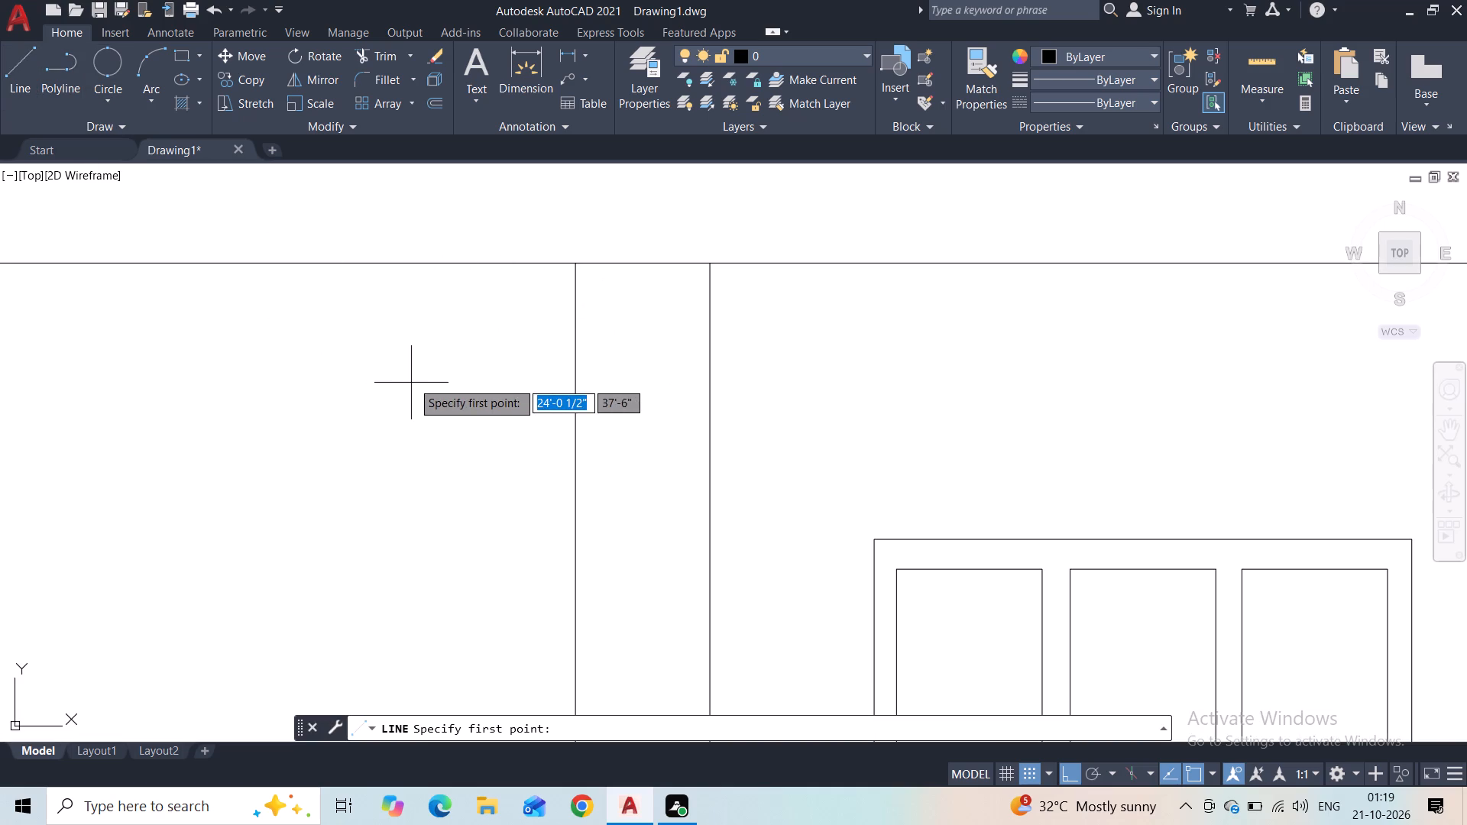
pyautogui.click(466, 264)
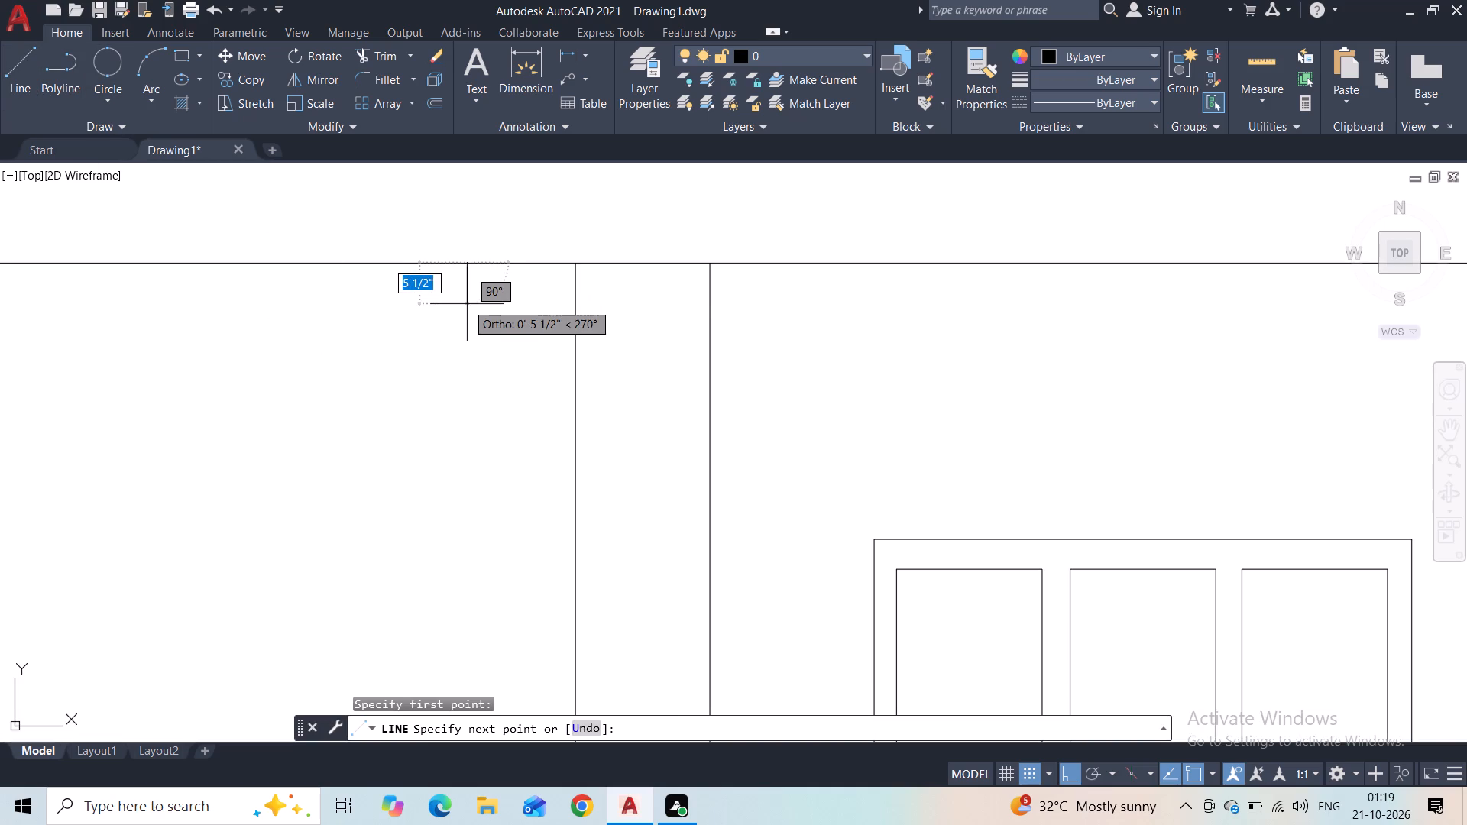
pyautogui.click(466, 304)
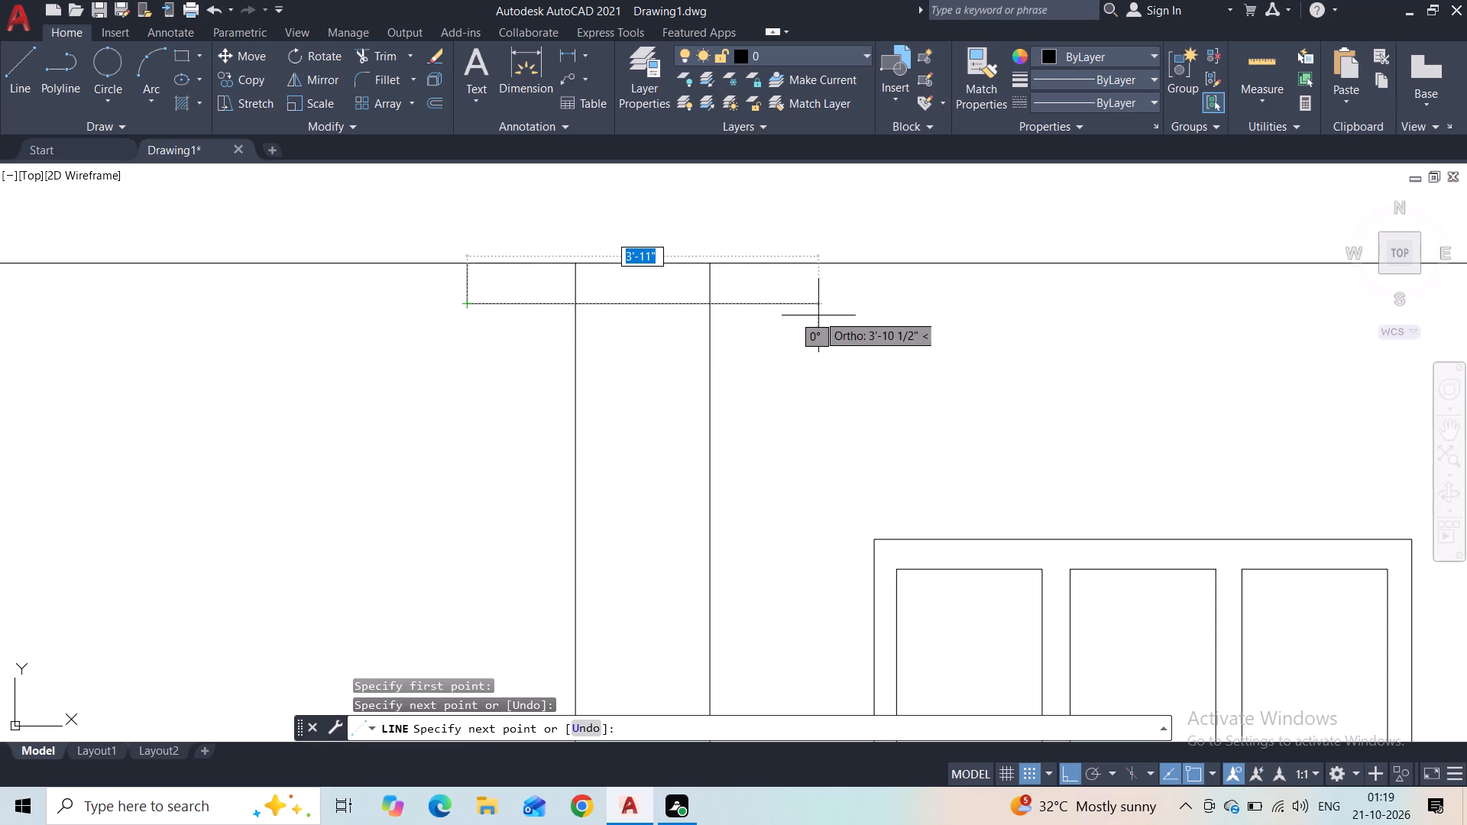
pyautogui.click(823, 315)
pyautogui.click(822, 267)
pyautogui.press('space')
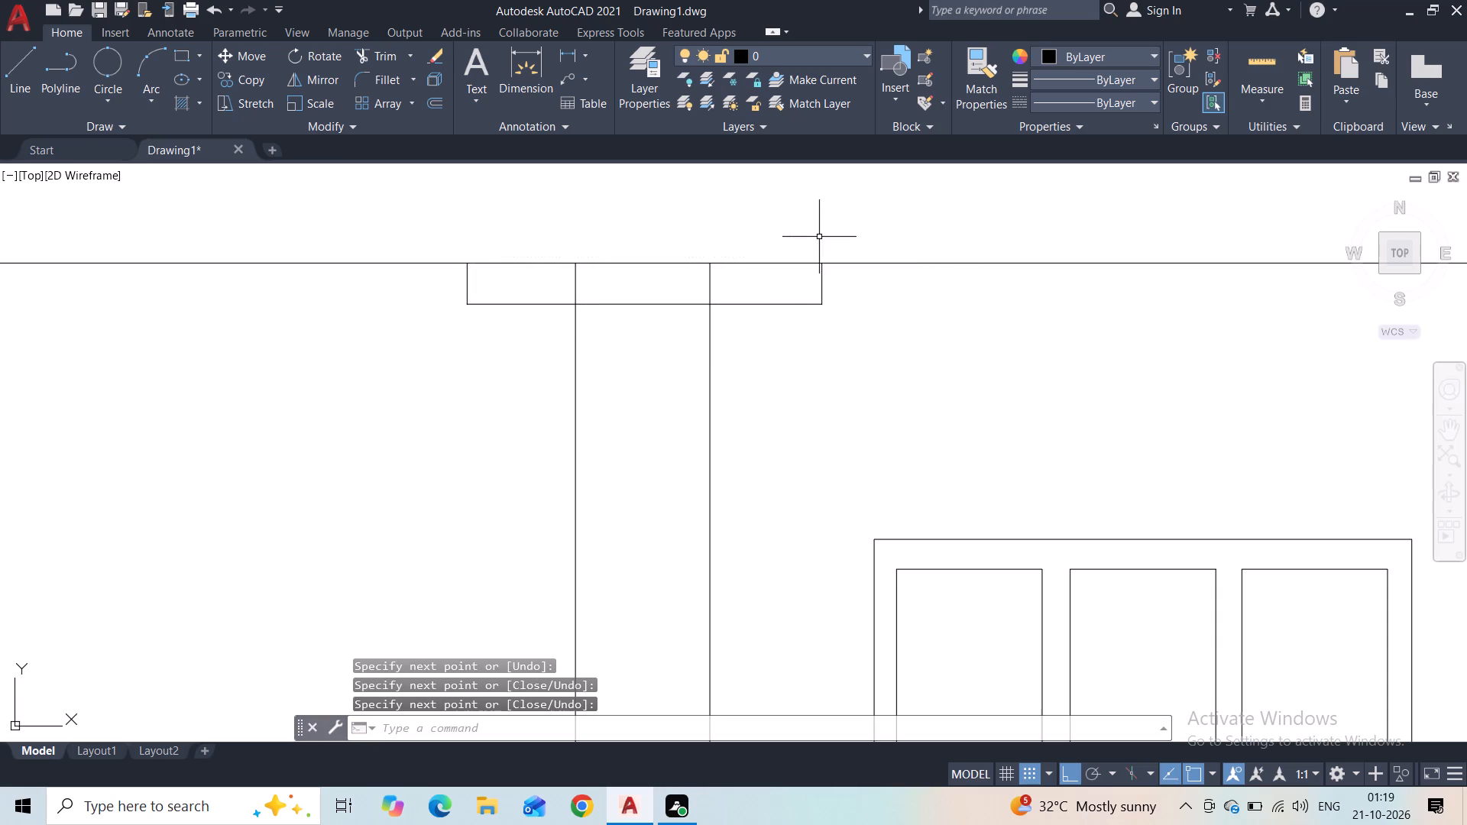
# Draw a narrower second cap tier beneath the first, about 2'-10" wide and 5" deep.
pyautogui.press('space')
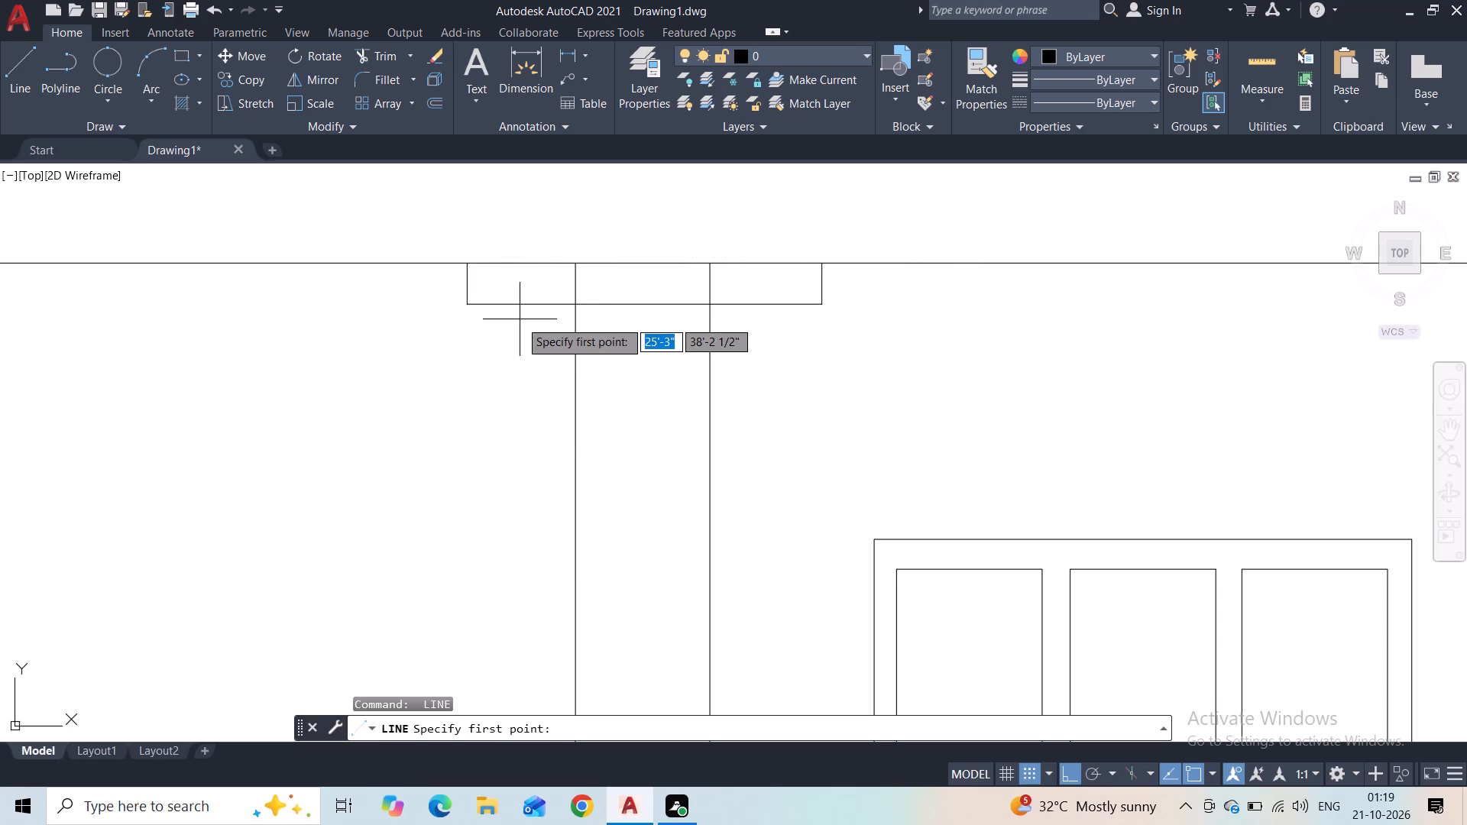
pyautogui.click(520, 303)
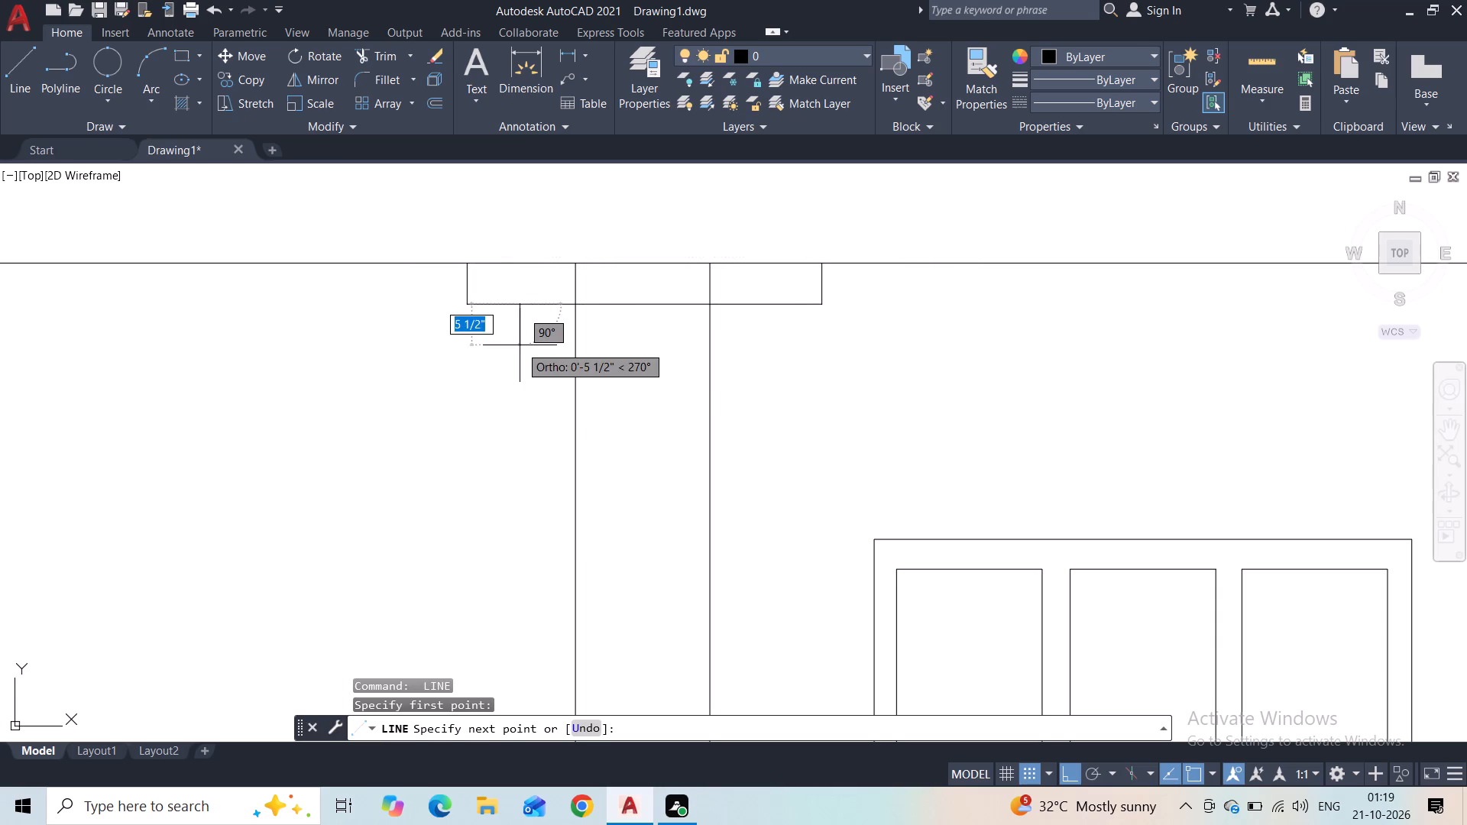
pyautogui.click(520, 339)
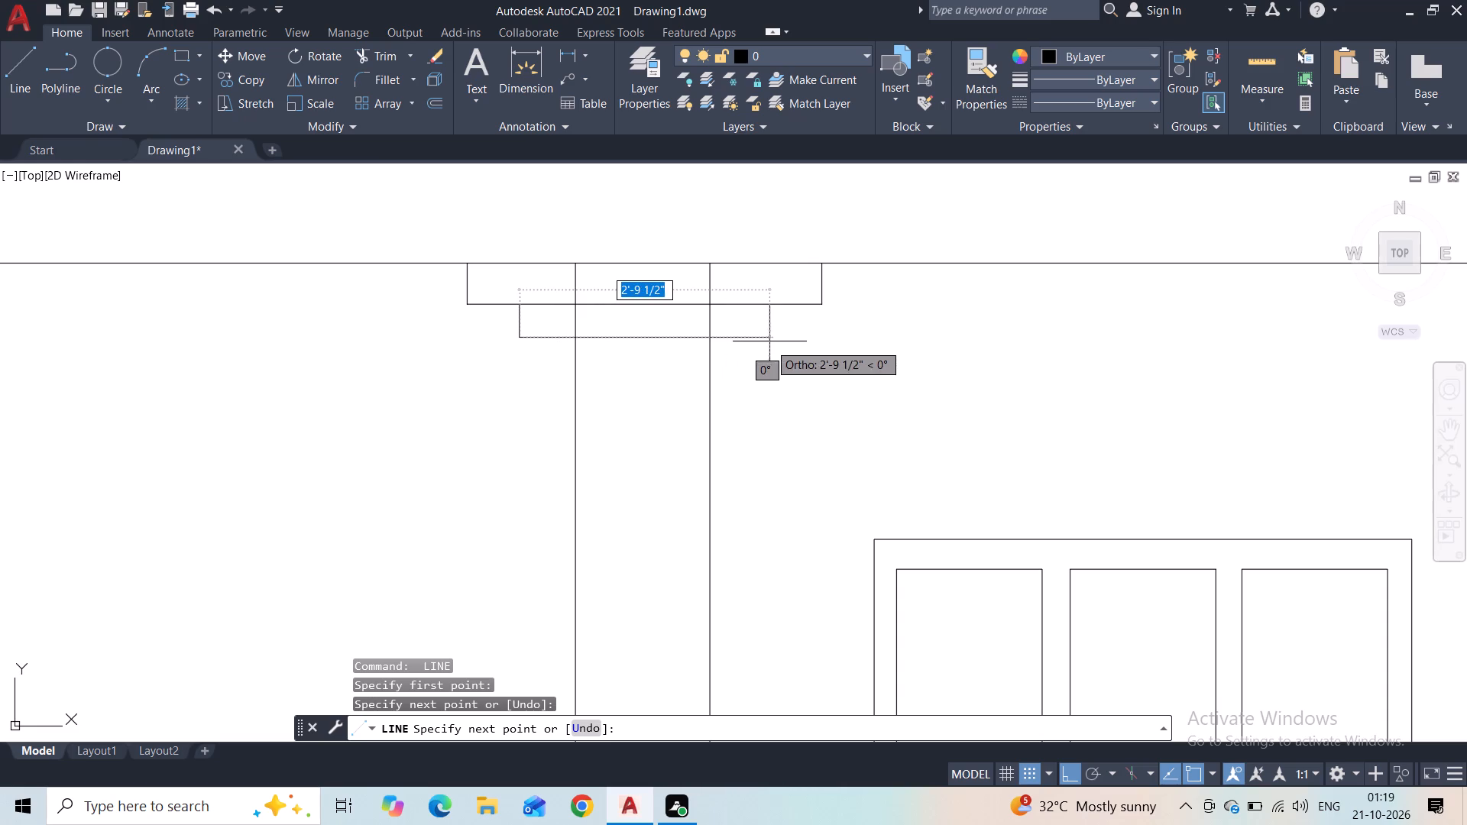
pyautogui.click(777, 343)
pyautogui.click(777, 309)
pyautogui.press('space')
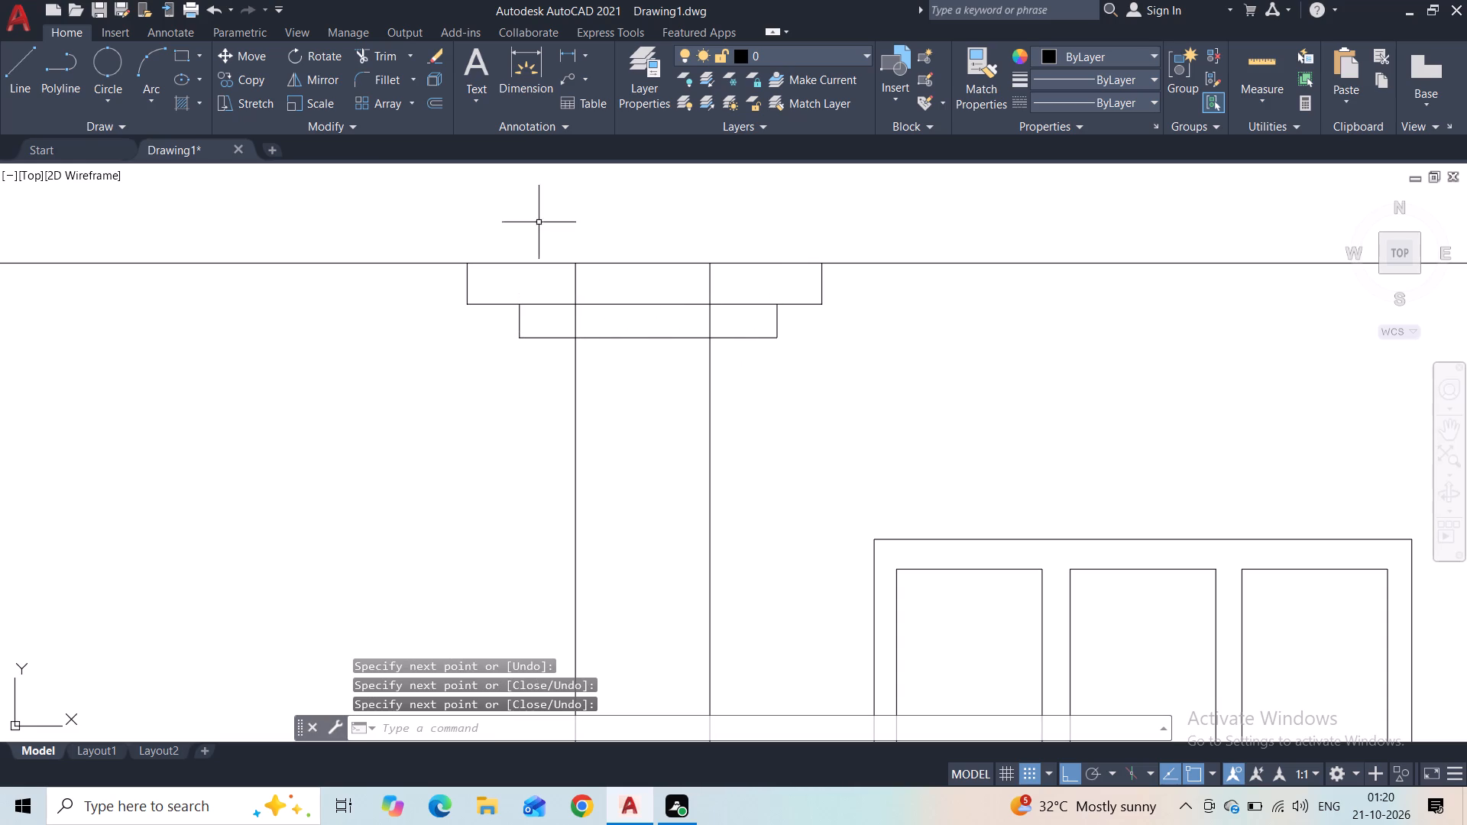
# Trim the upper column's two edge lines where they cross both cap tiers.
pyautogui.click(384, 57)
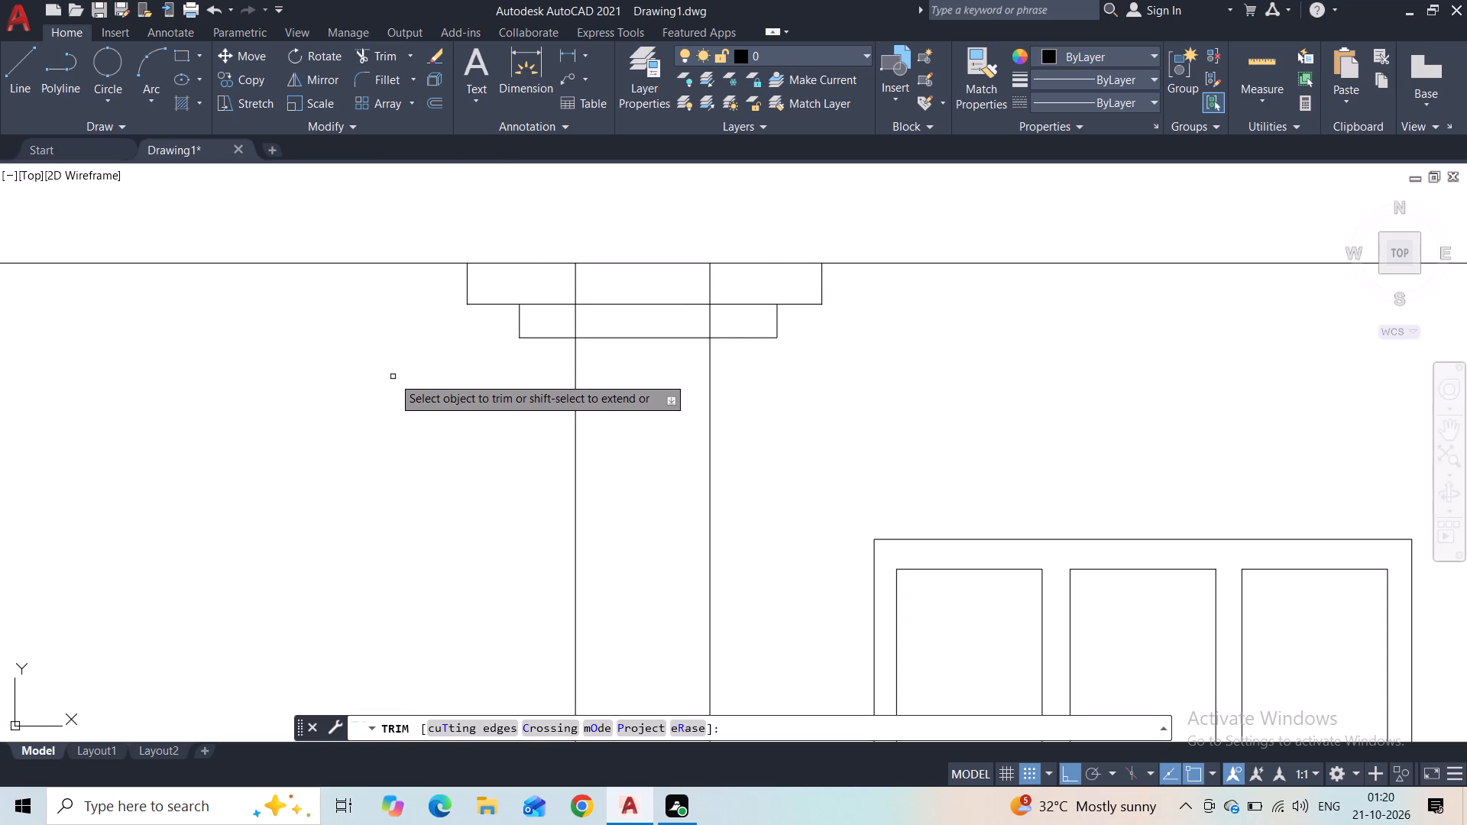
pyautogui.moveTo(583, 286); pyautogui.dragTo(555, 283)
pyautogui.moveTo(604, 278); pyautogui.dragTo(736, 280)
pyautogui.moveTo(723, 320); pyautogui.dragTo(711, 322)
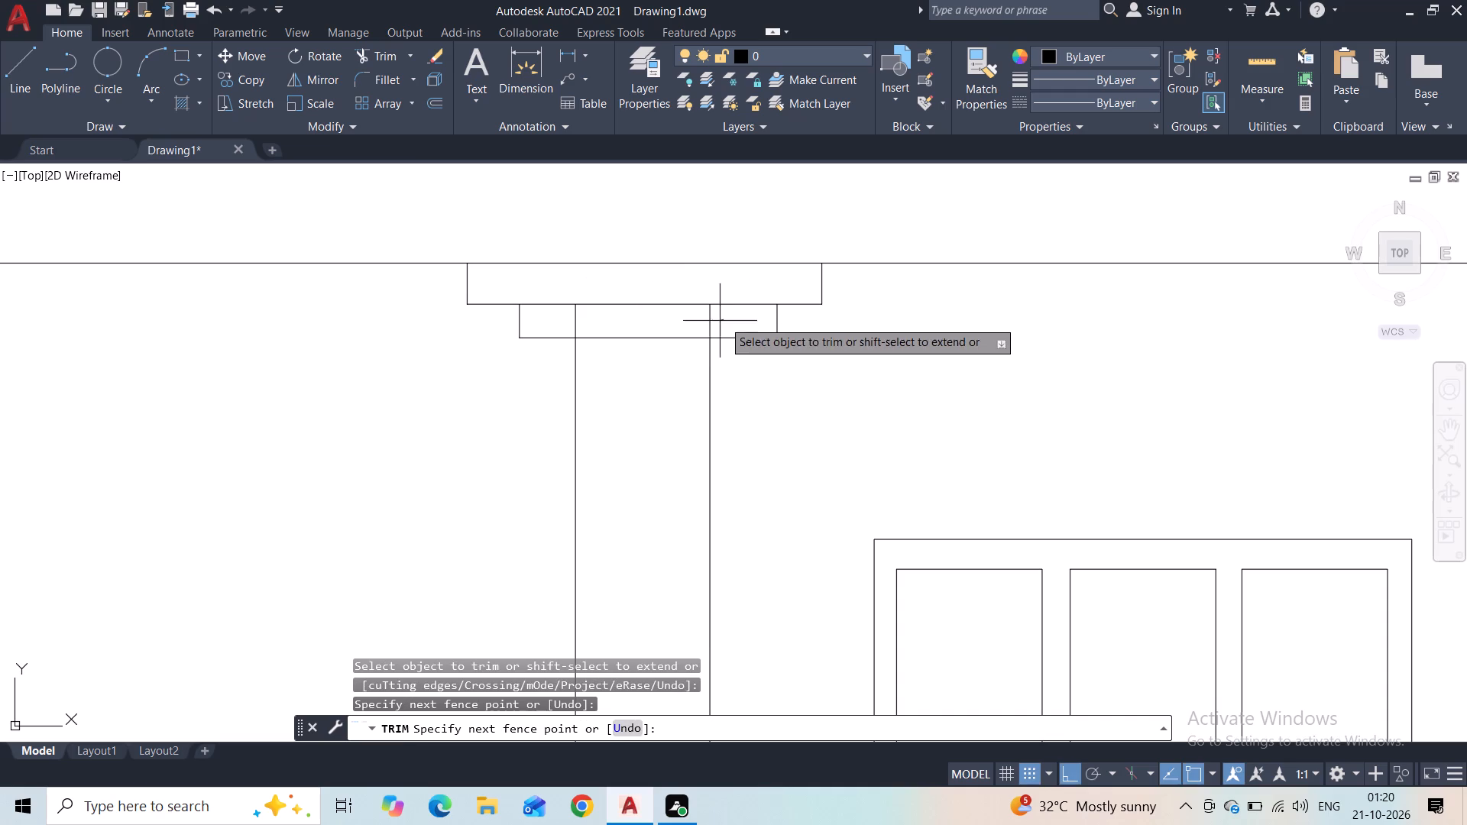
pyautogui.moveTo(711, 322); pyautogui.dragTo(565, 321)
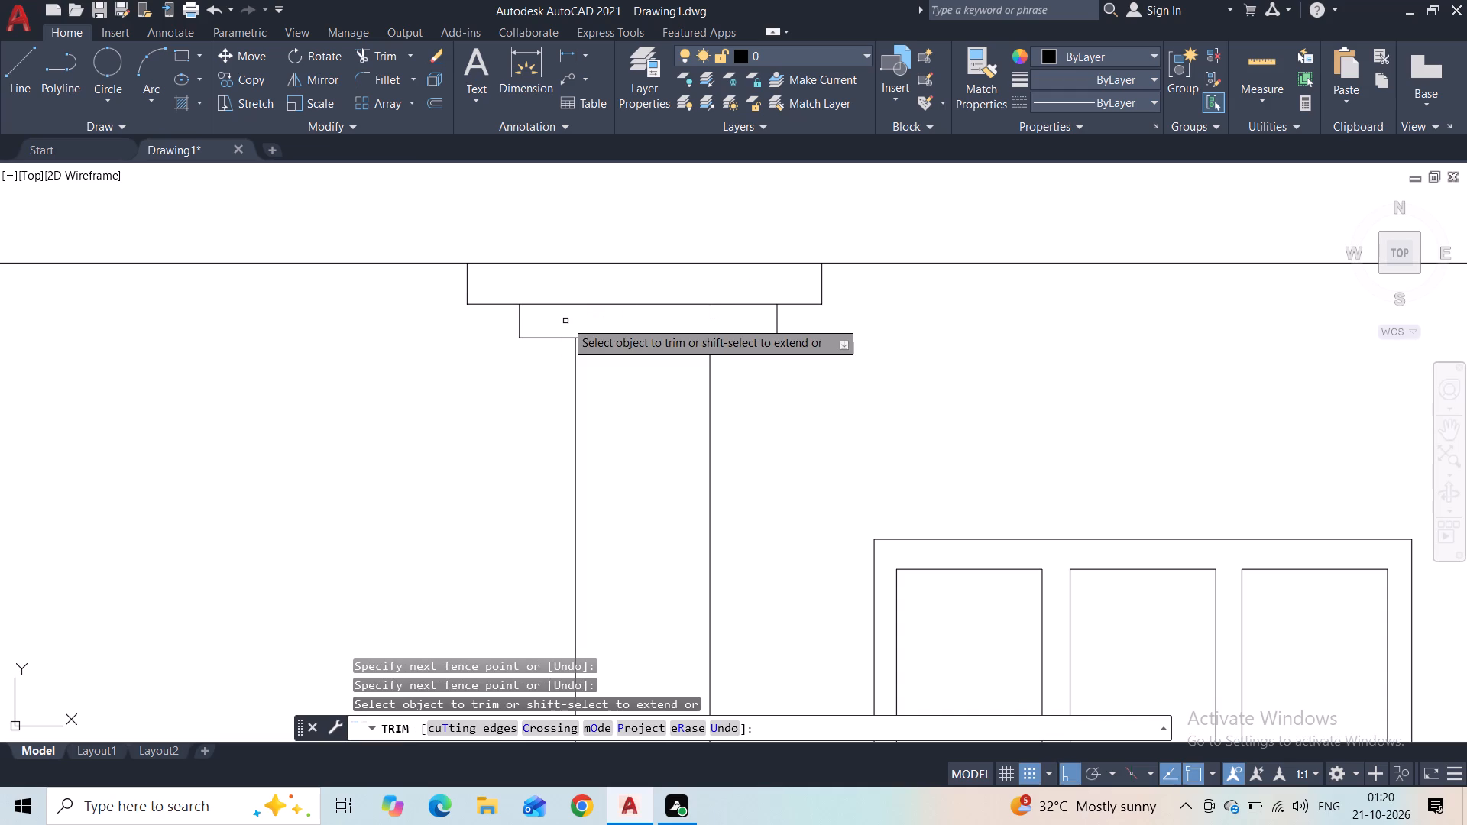
pyautogui.press('Escape')
# Hatch the column on both the upper and lower storeys with the ANSI31 pattern at a 45° angle.
pyautogui.scroll(-2, 561, 368)
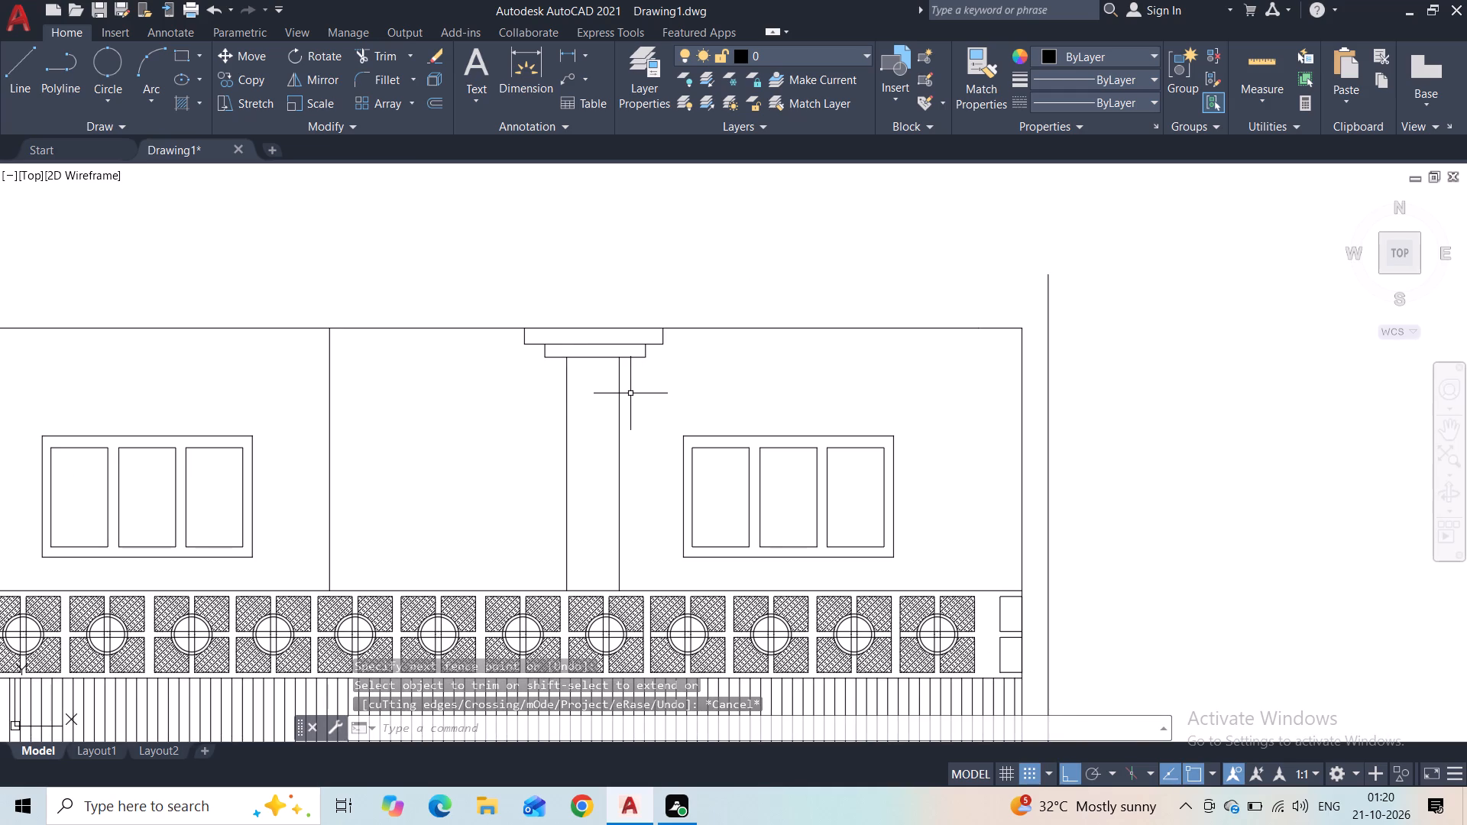
pyautogui.scroll(-1, 610, 383)
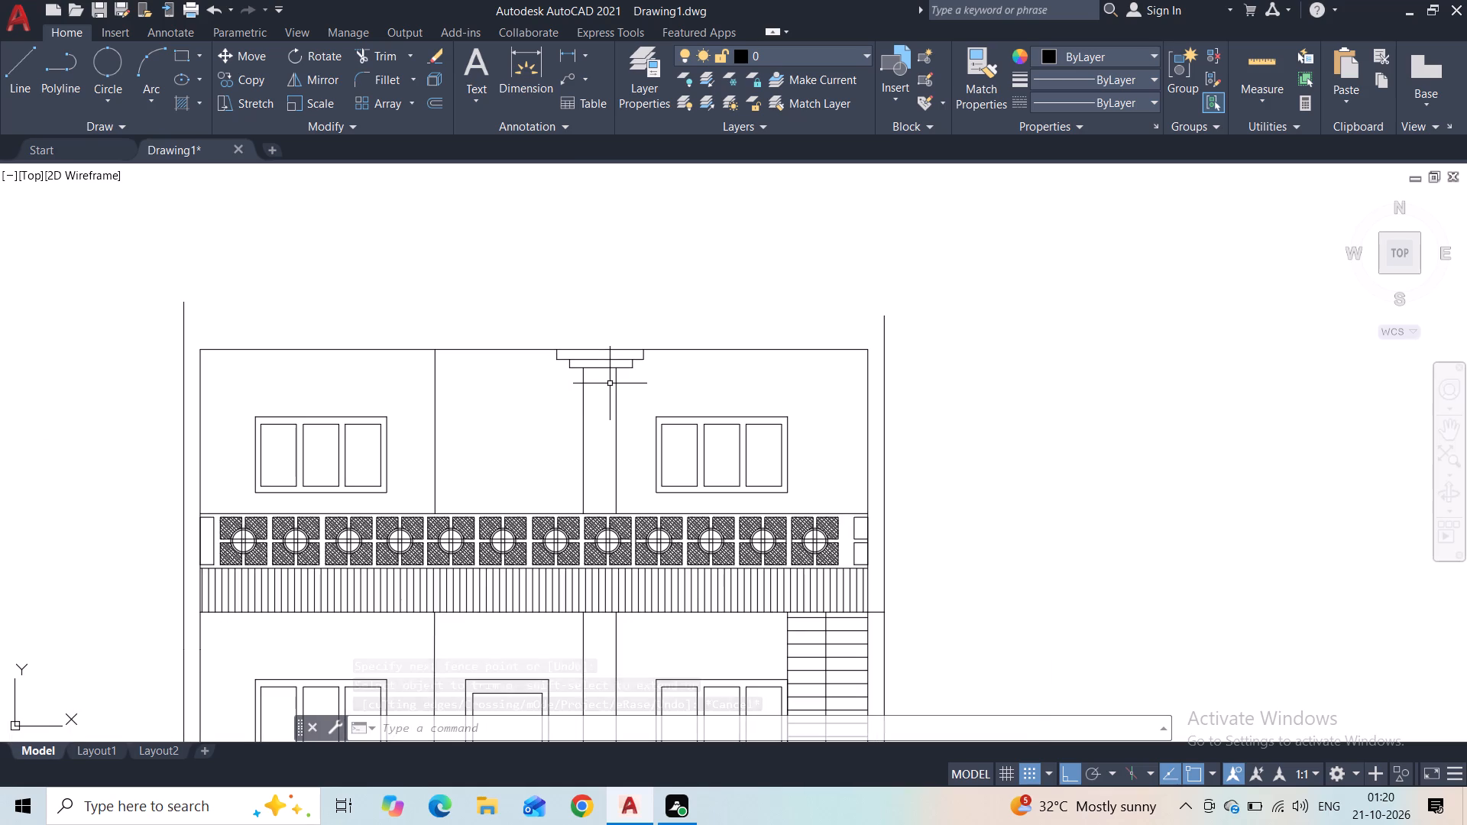
pyautogui.scroll(-1, 547, 432)
pyautogui.moveTo(547, 432); pyautogui.dragTo(525, 341, button='middle')
pyautogui.press('h')
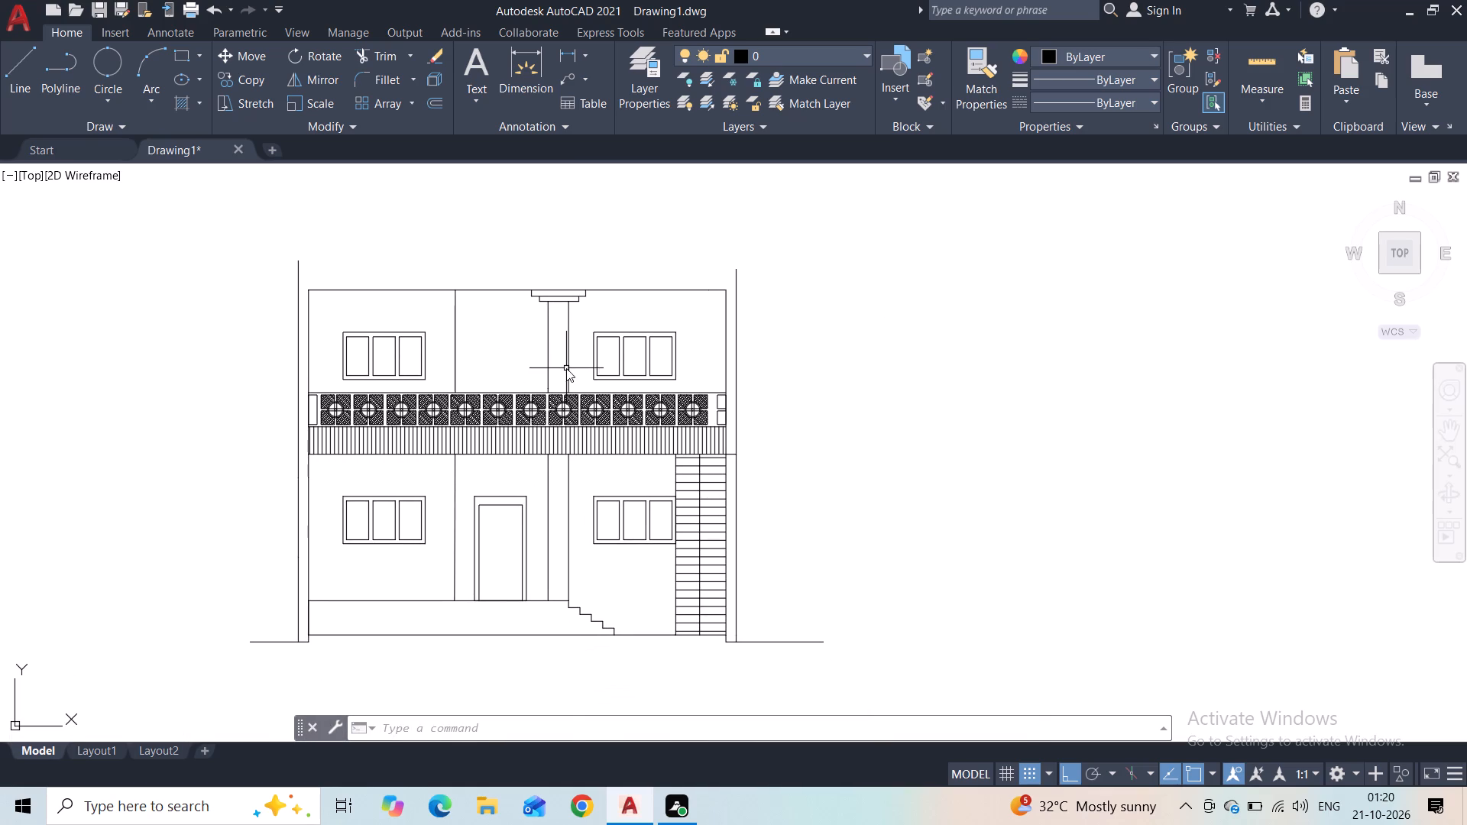
pyautogui.click(601, 404)
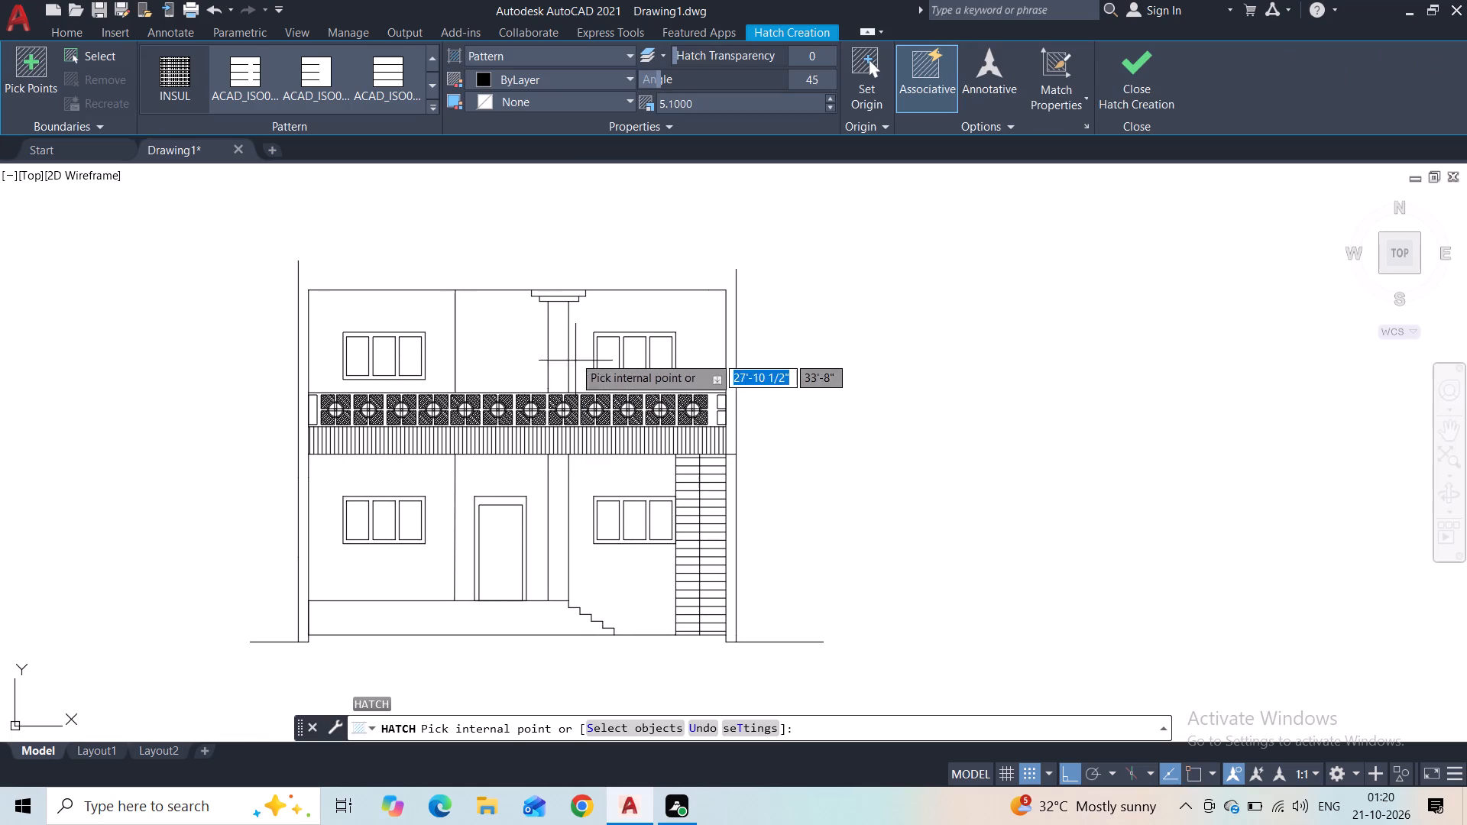
pyautogui.scroll(3, 567, 349)
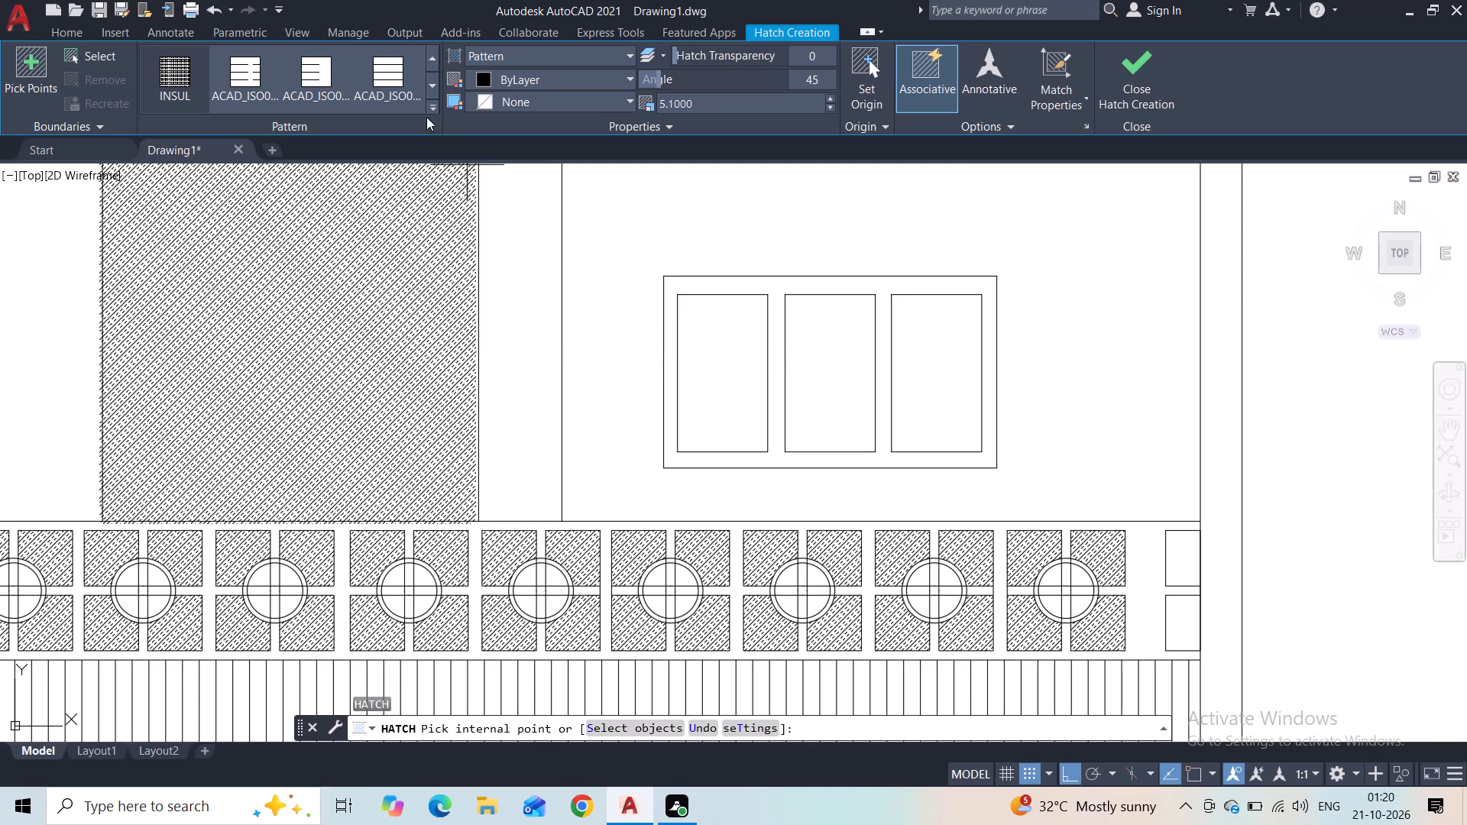
pyautogui.click(436, 111)
pyautogui.scroll(2, 358, 165)
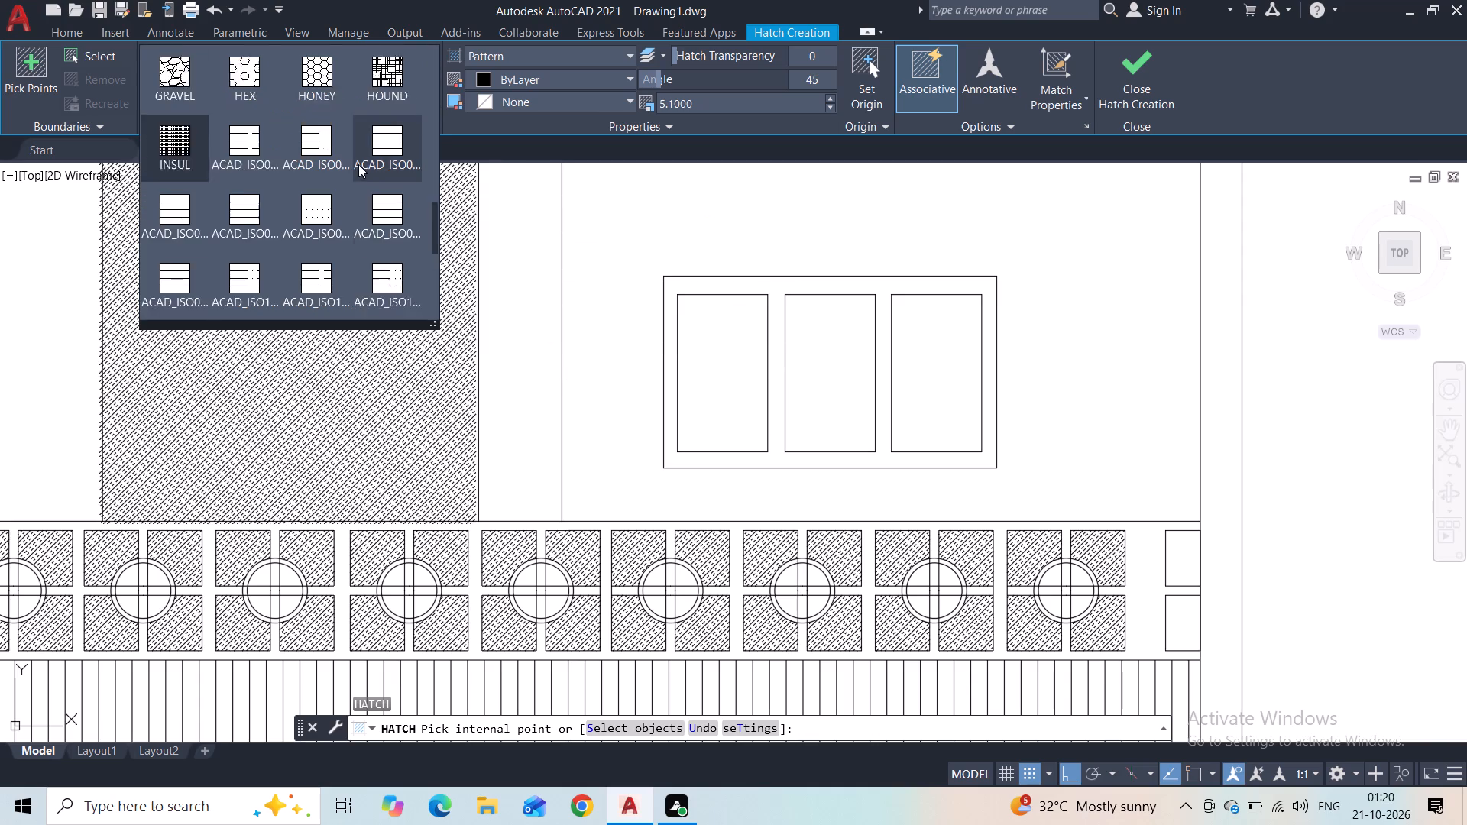
pyautogui.scroll(15, 358, 164)
pyautogui.click(326, 70)
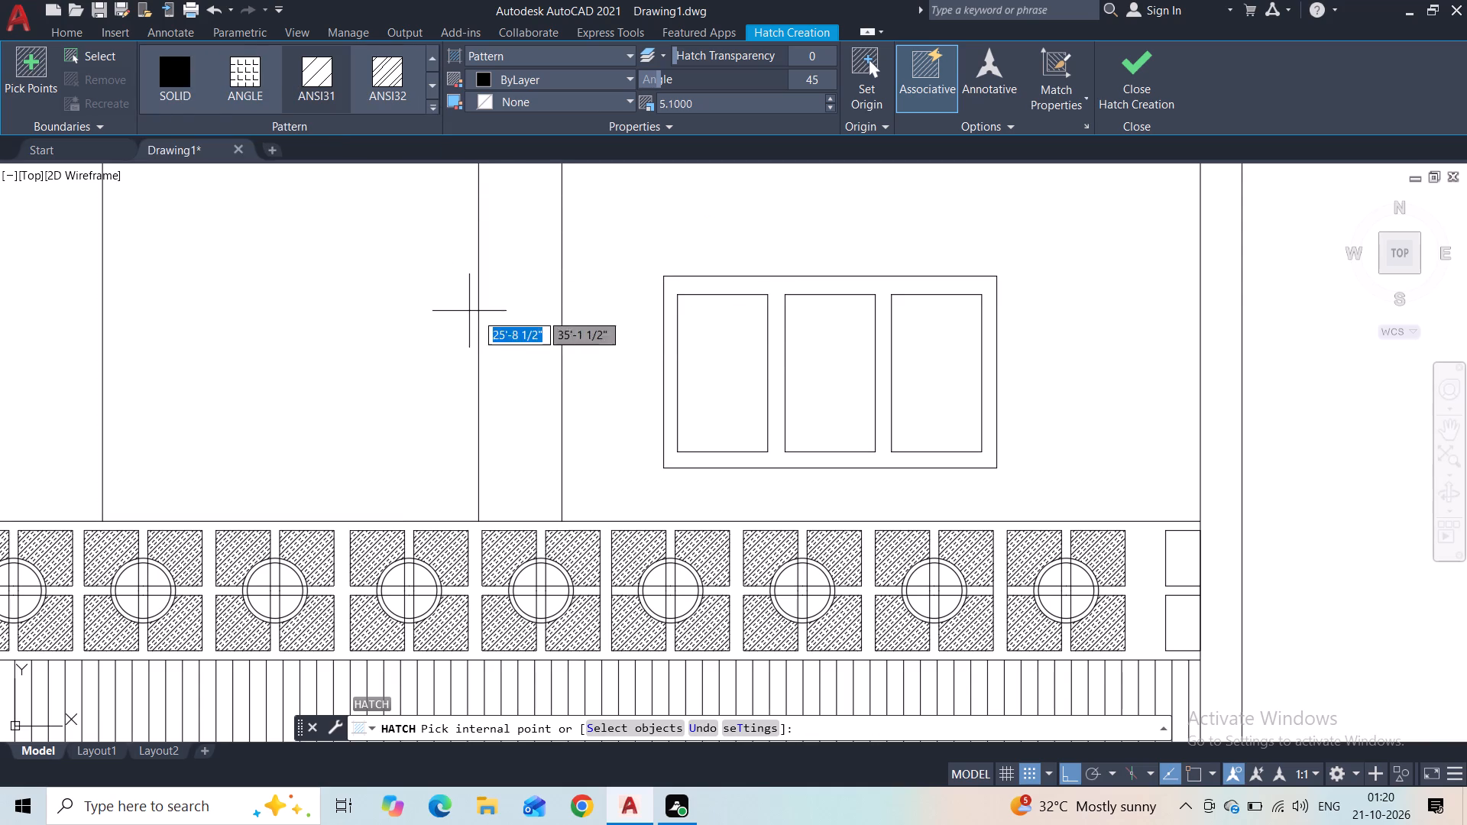
pyautogui.click(520, 286)
pyautogui.moveTo(523, 346); pyautogui.dragTo(524, 121, button='middle')
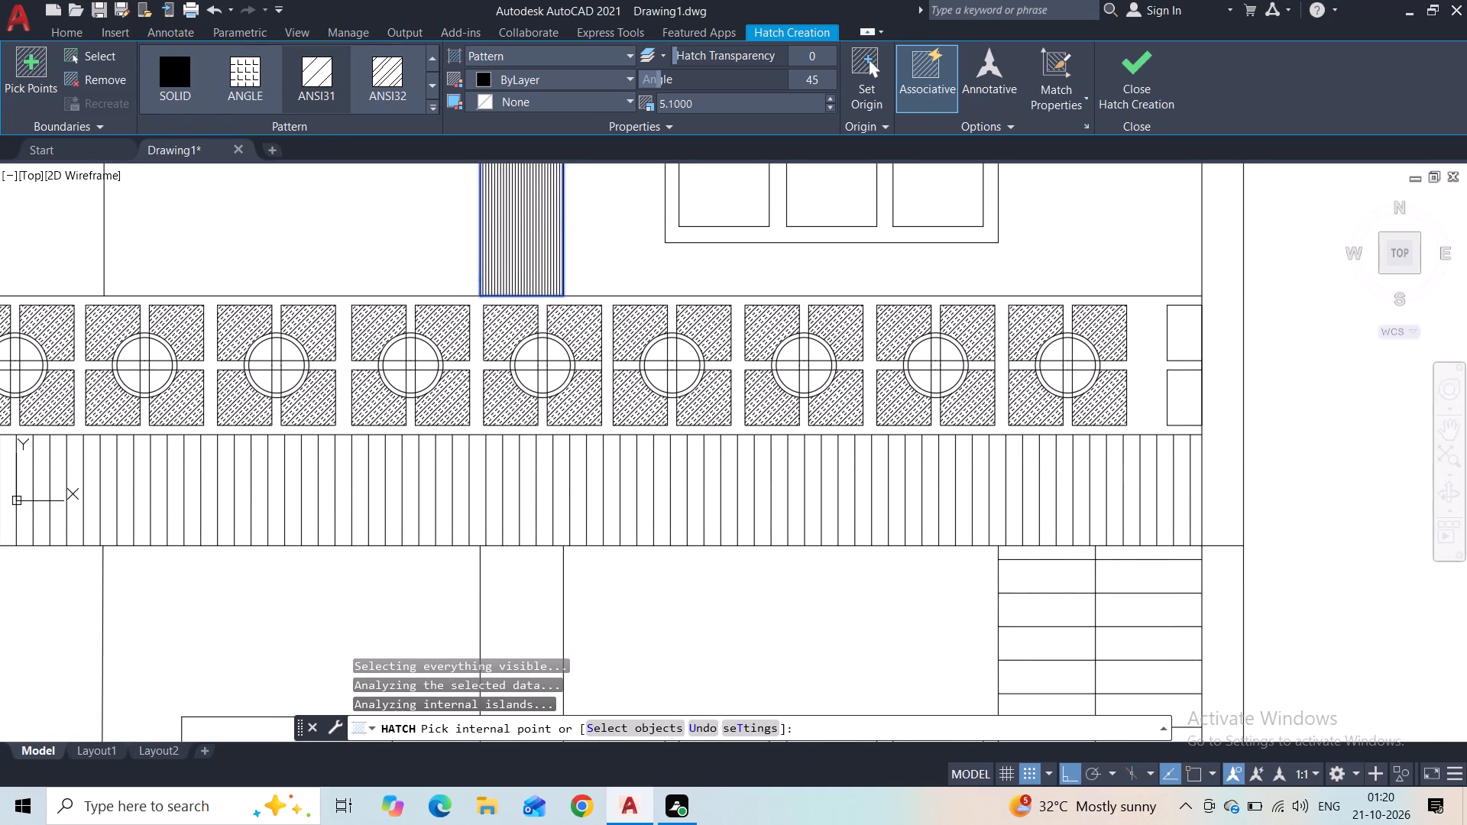
pyautogui.click(520, 581)
pyautogui.scroll(-3, 529, 417)
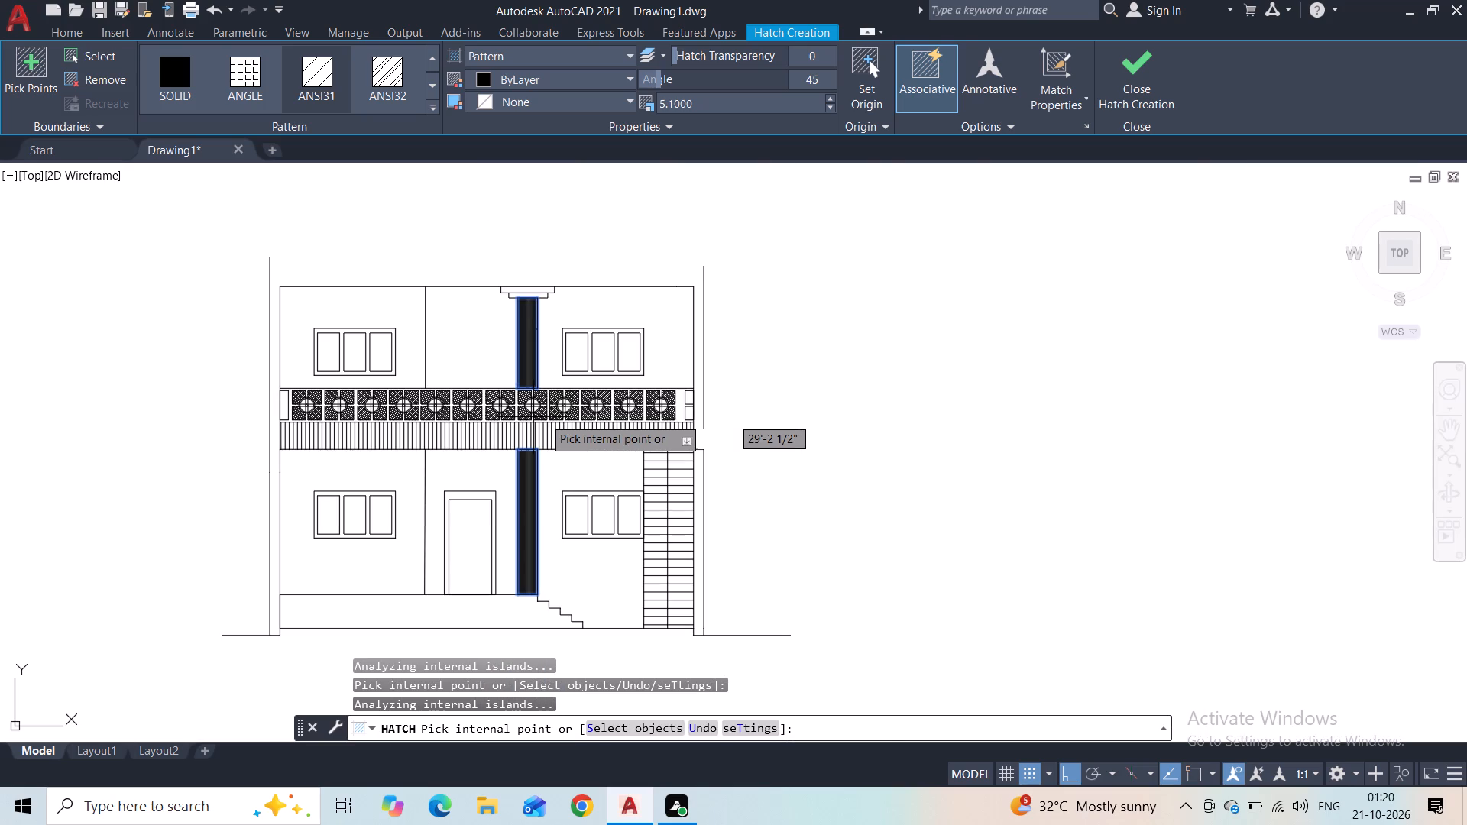
# Increase the column hatch's scale to about 16 and finish the hatch.
pyautogui.scroll(1, 784, 328)
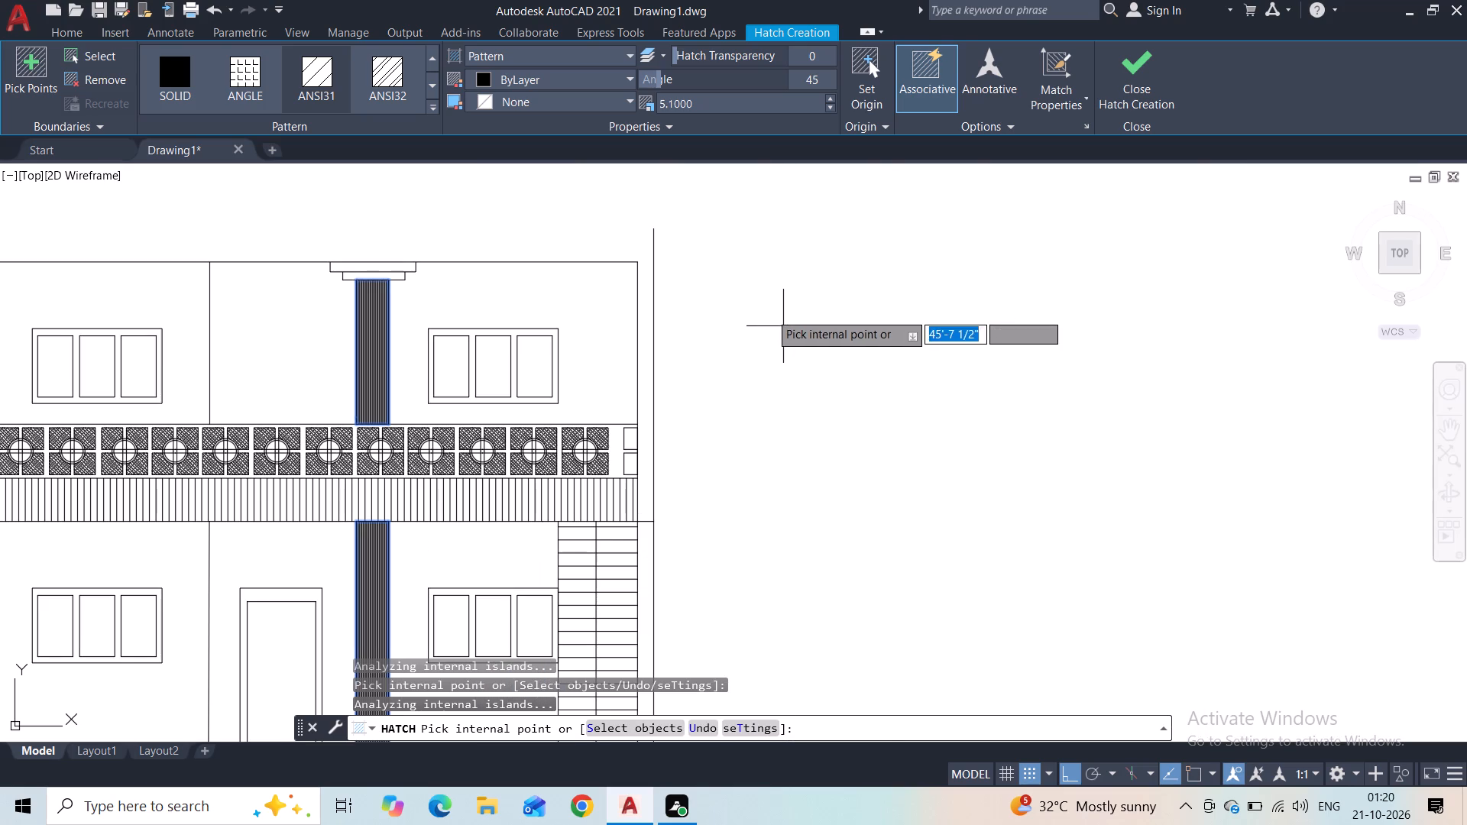
pyautogui.click(831, 105)
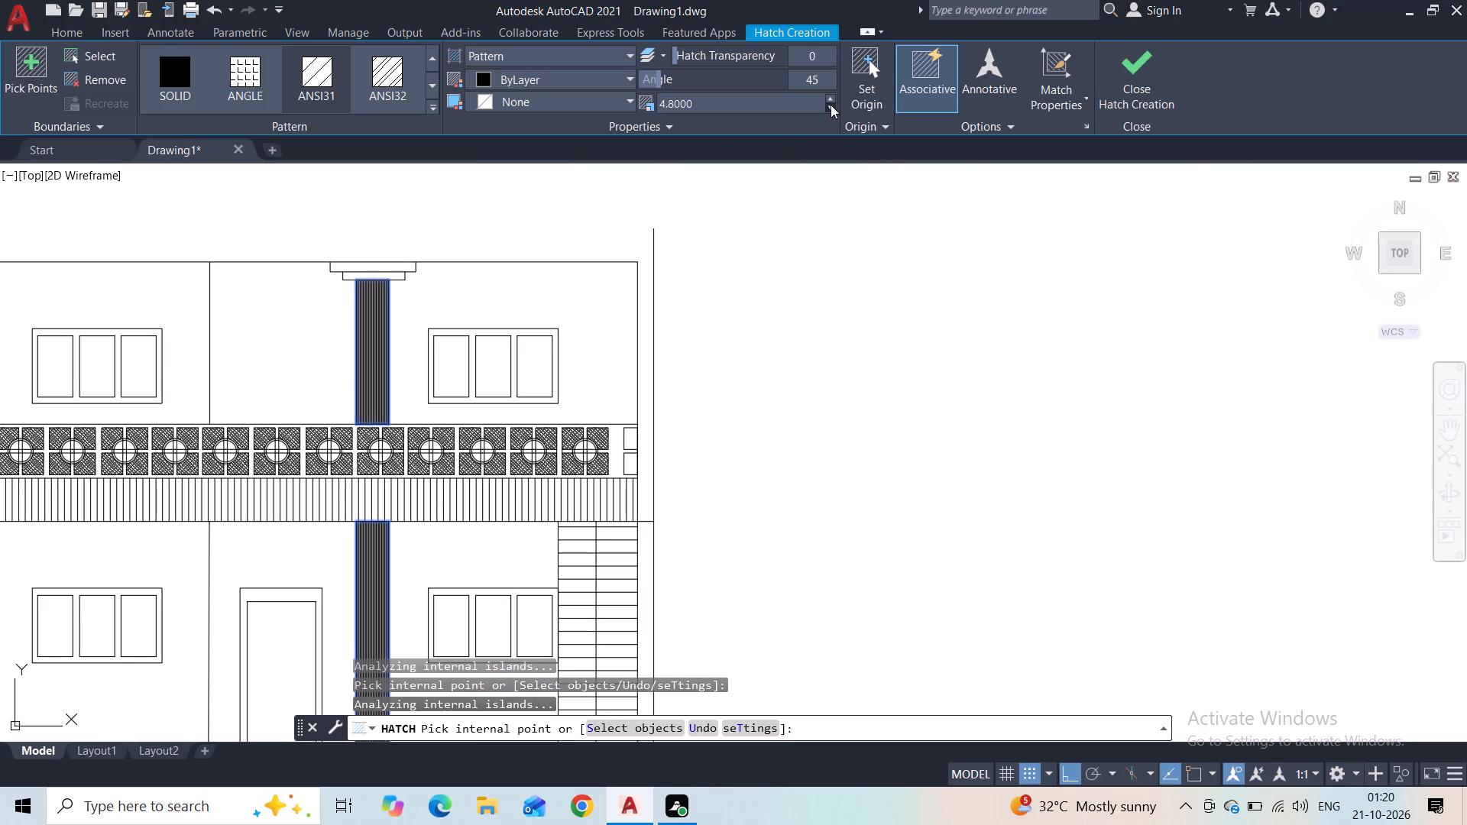
pyautogui.click(831, 100)
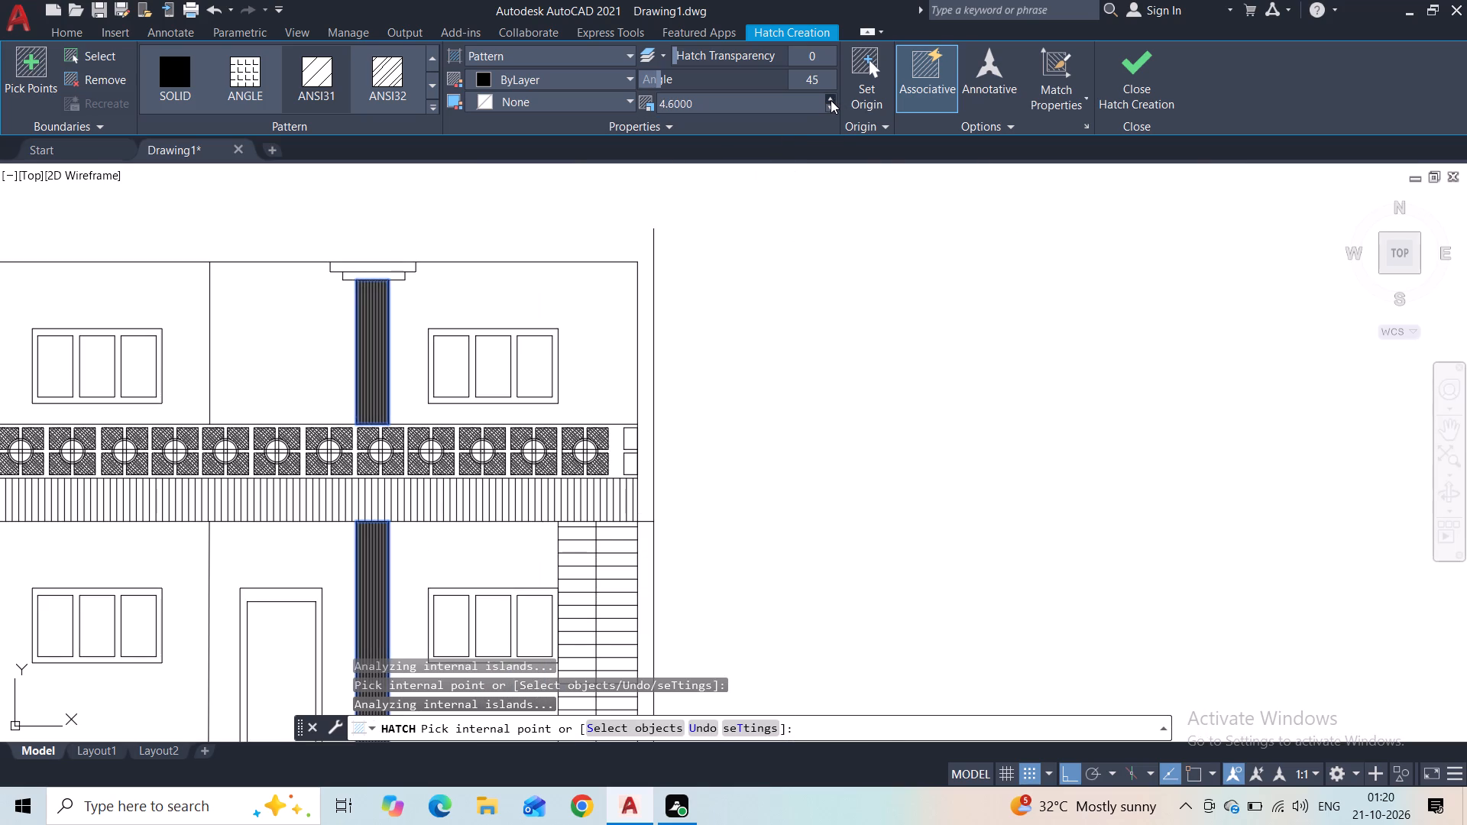
pyautogui.click(831, 100)
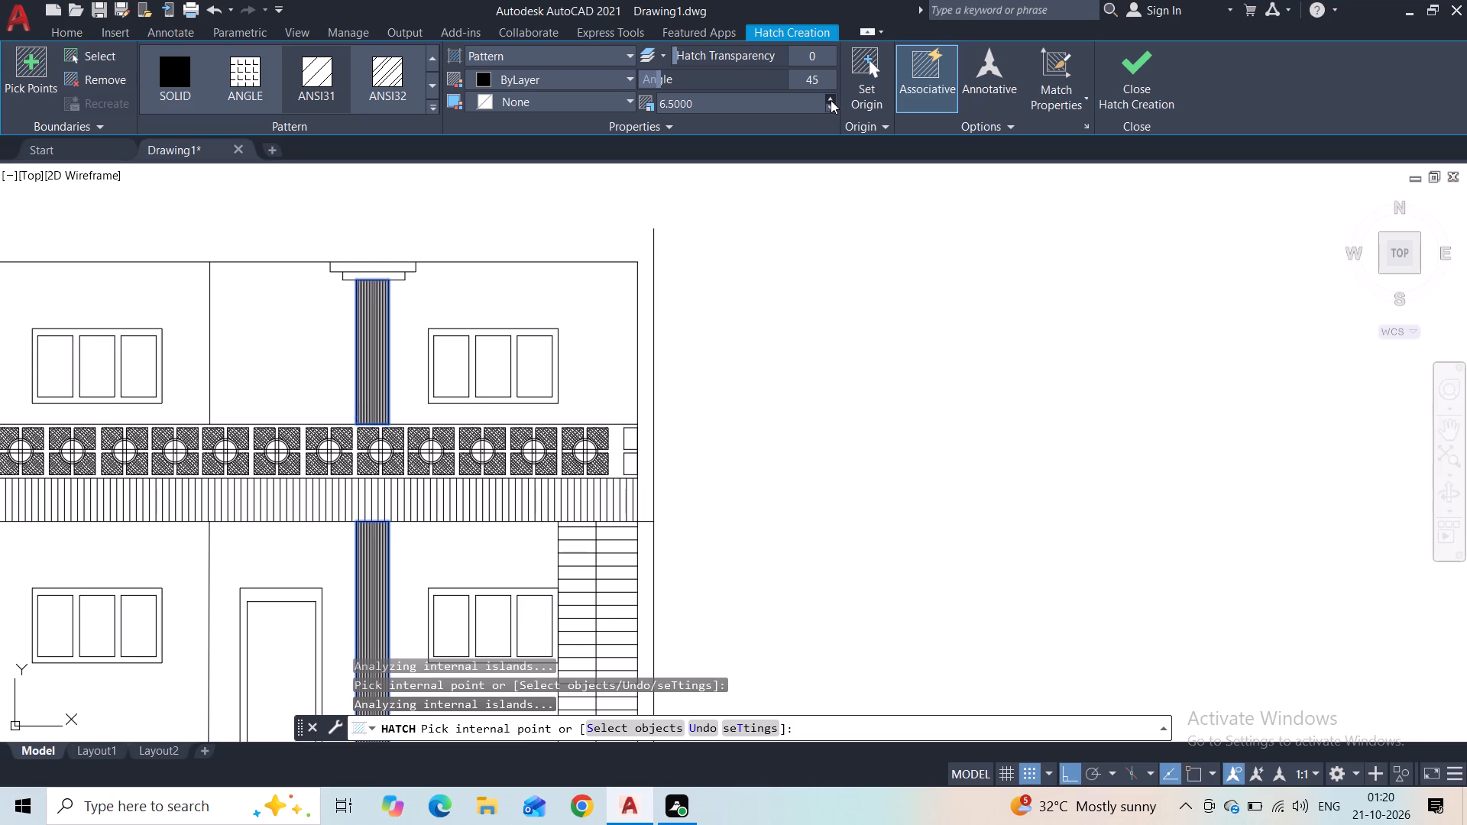
pyautogui.click(827, 97)
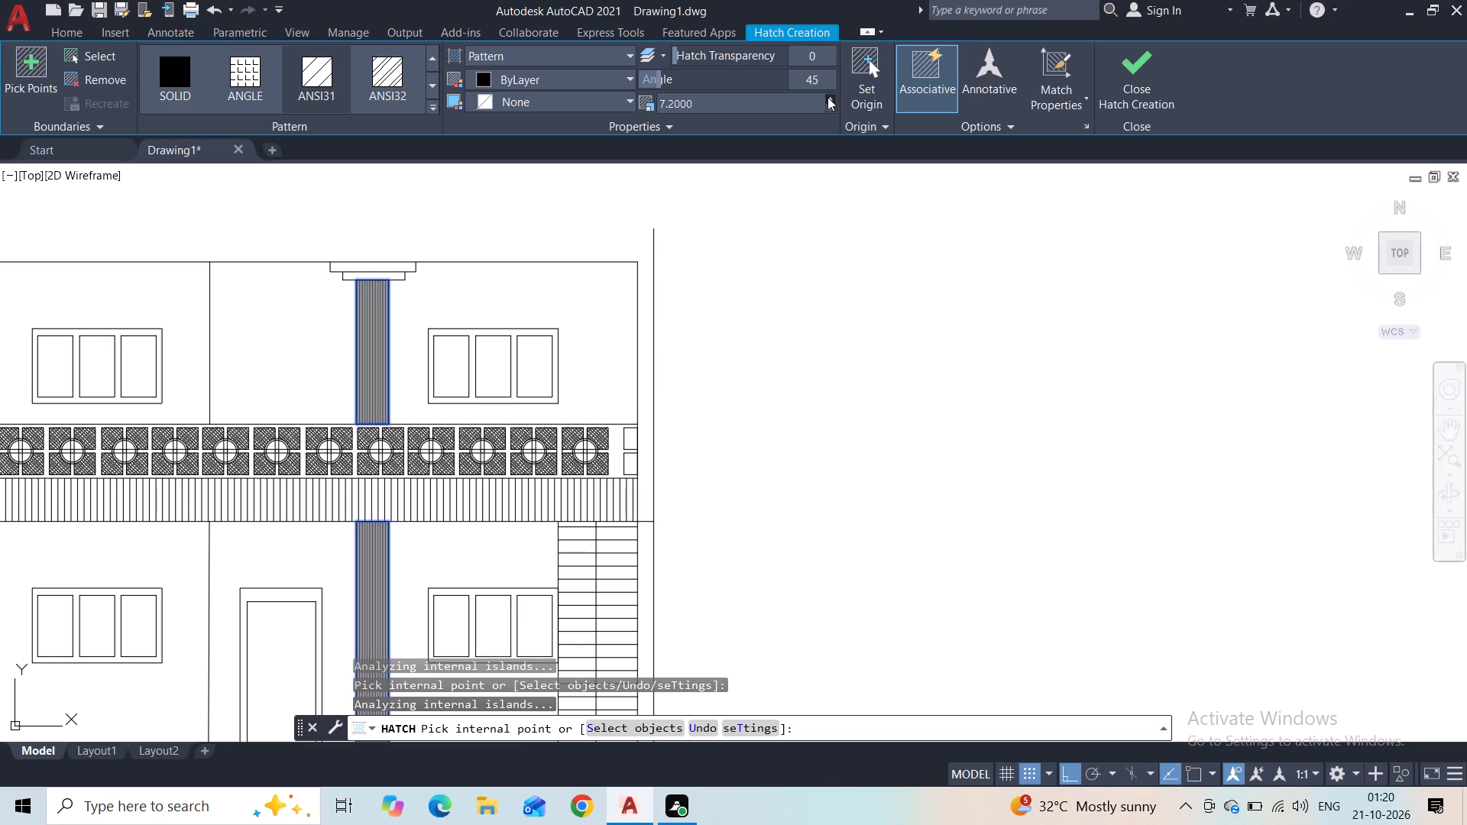
pyautogui.moveTo(783, 360); pyautogui.dragTo(967, 315, button='middle')
pyautogui.scroll(1, 967, 315)
pyautogui.scroll(-2, 964, 315)
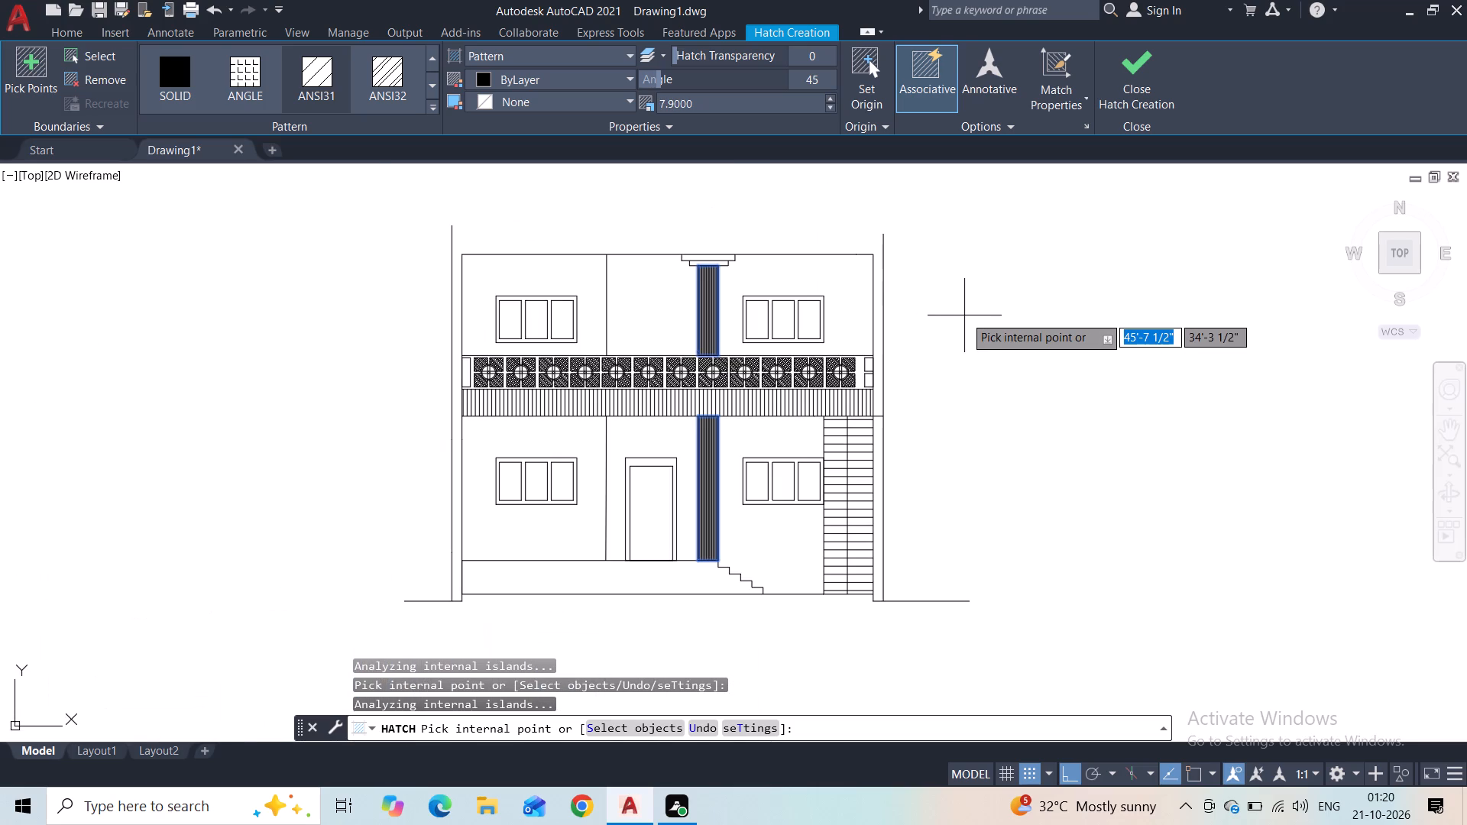
pyautogui.click(831, 100)
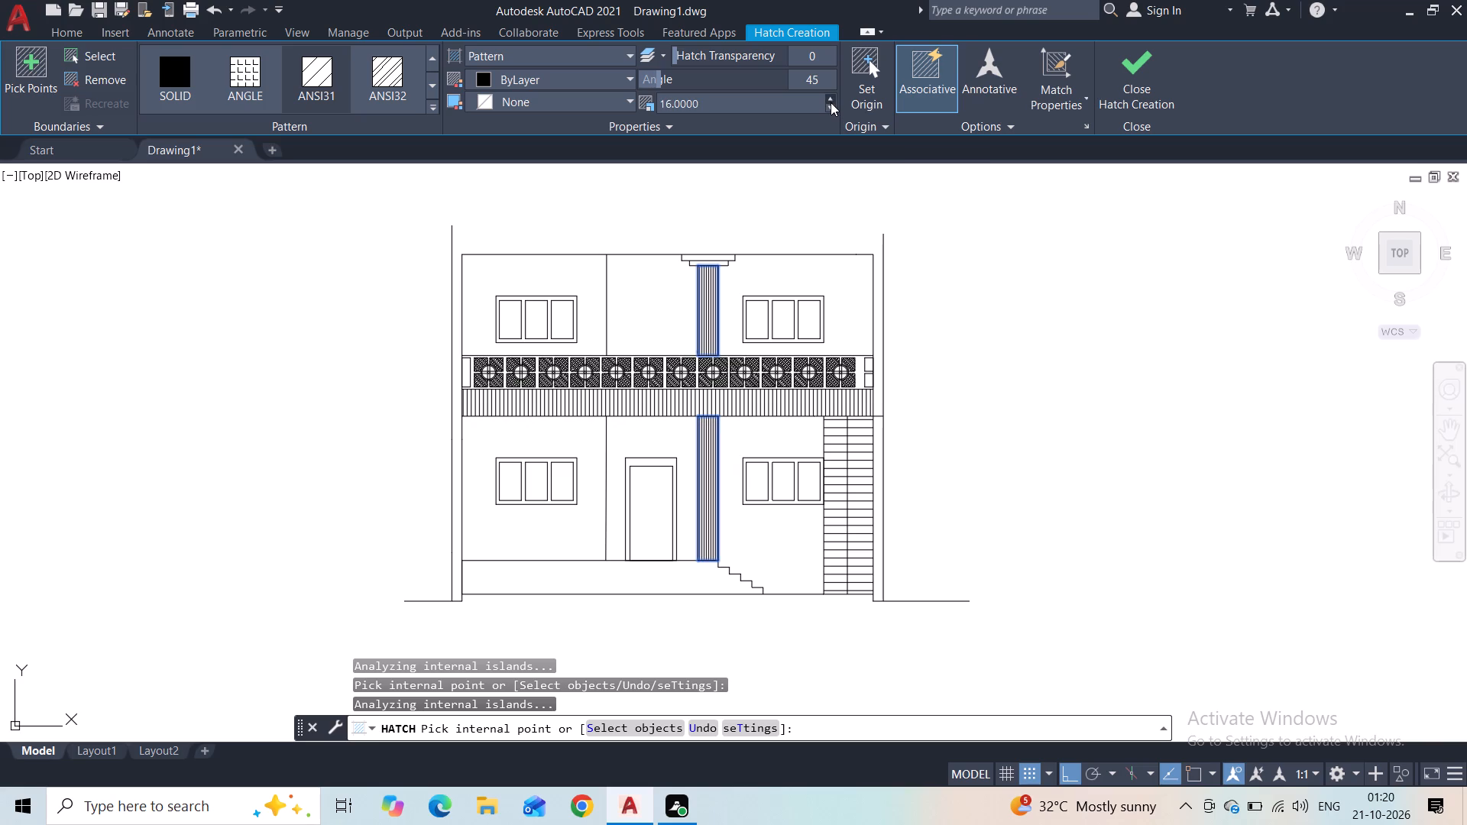
pyautogui.doubleClick(830, 105)
pyautogui.click(1119, 95)
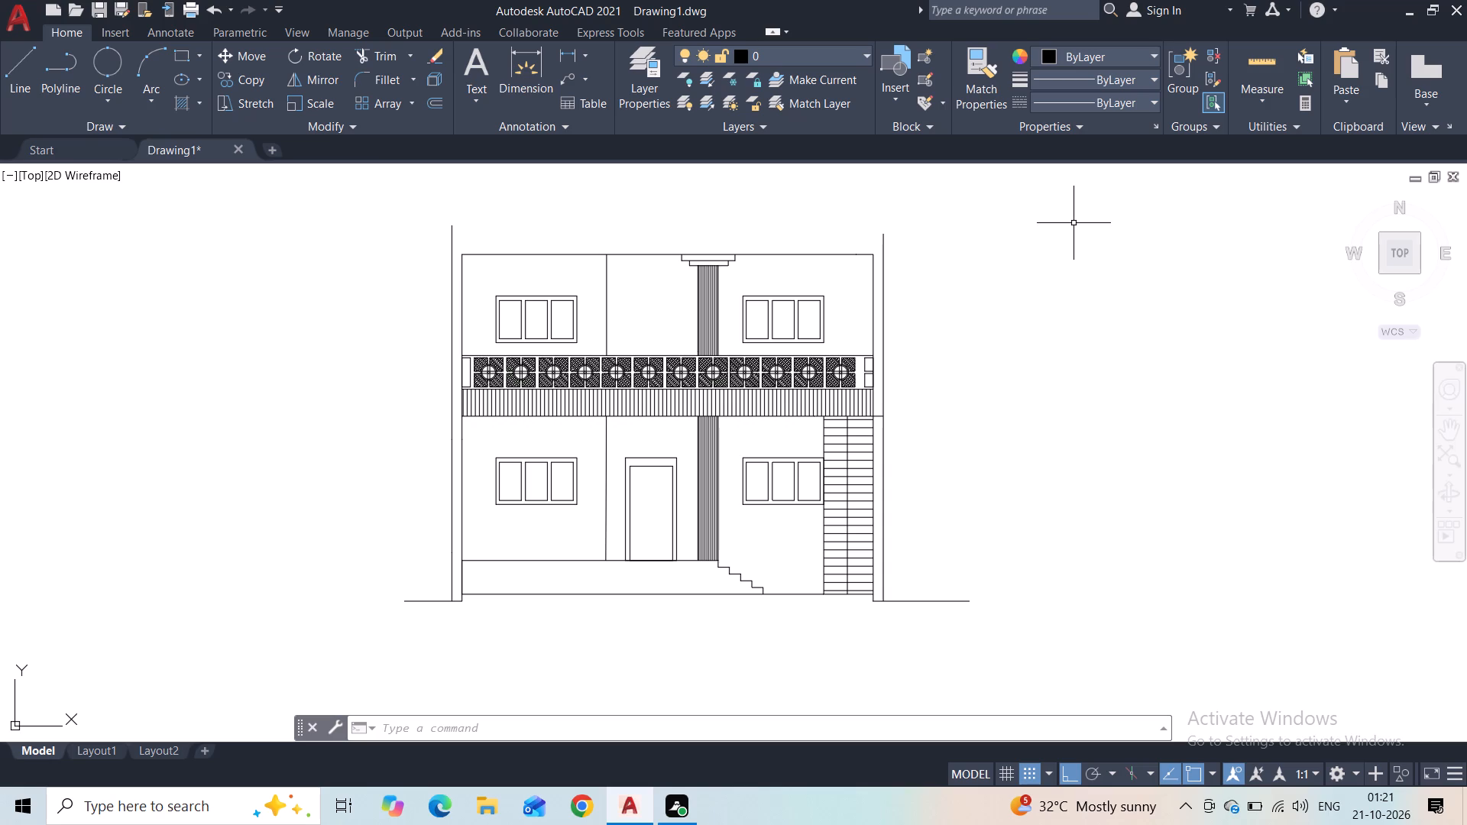
# Delete the last ring panel at the right end of the railing, including its hatching.
pyautogui.scroll(2, 851, 361)
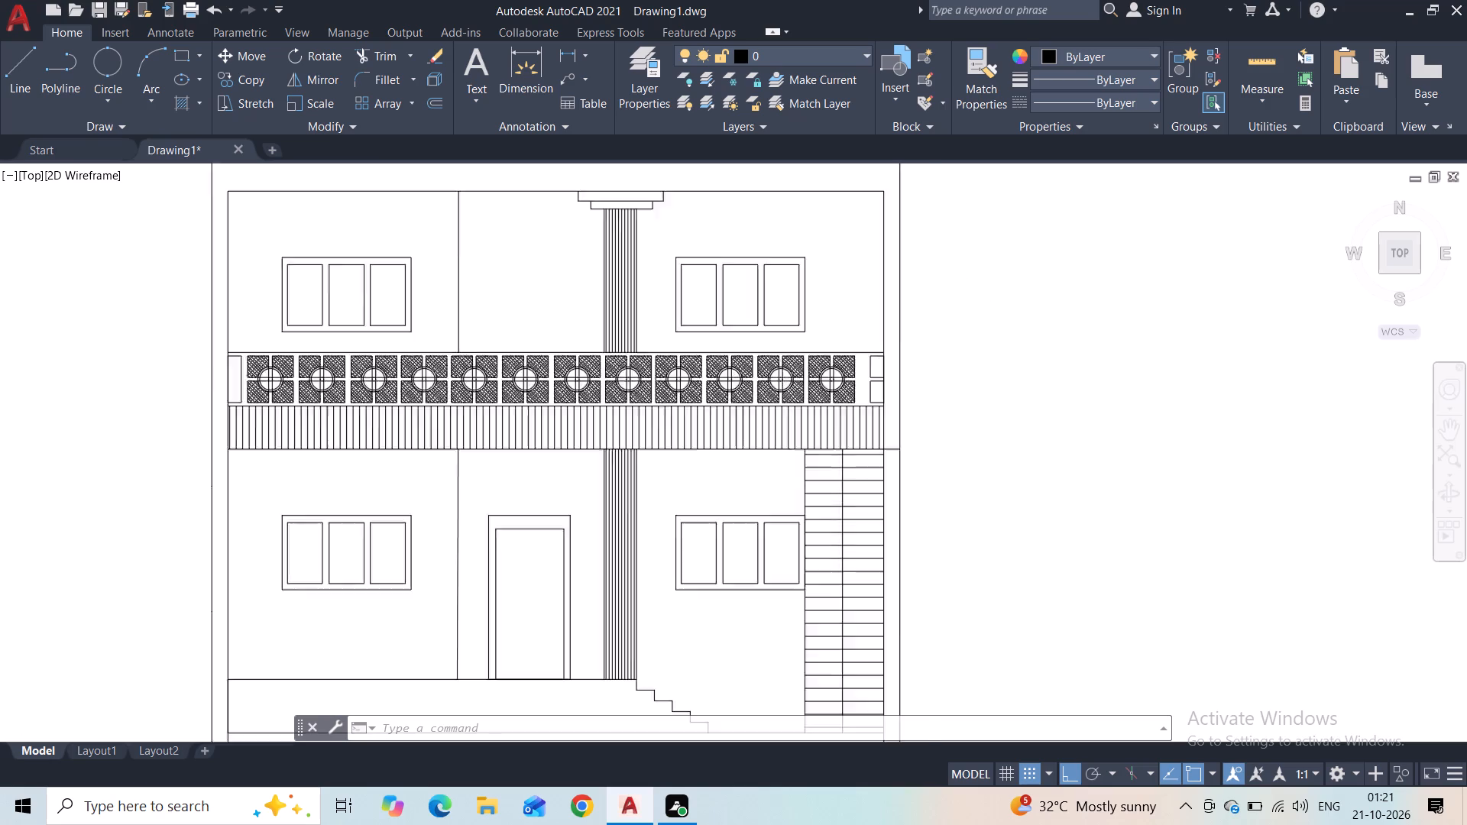
pyautogui.scroll(1, 850, 361)
pyautogui.click(867, 355)
pyautogui.click(744, 458)
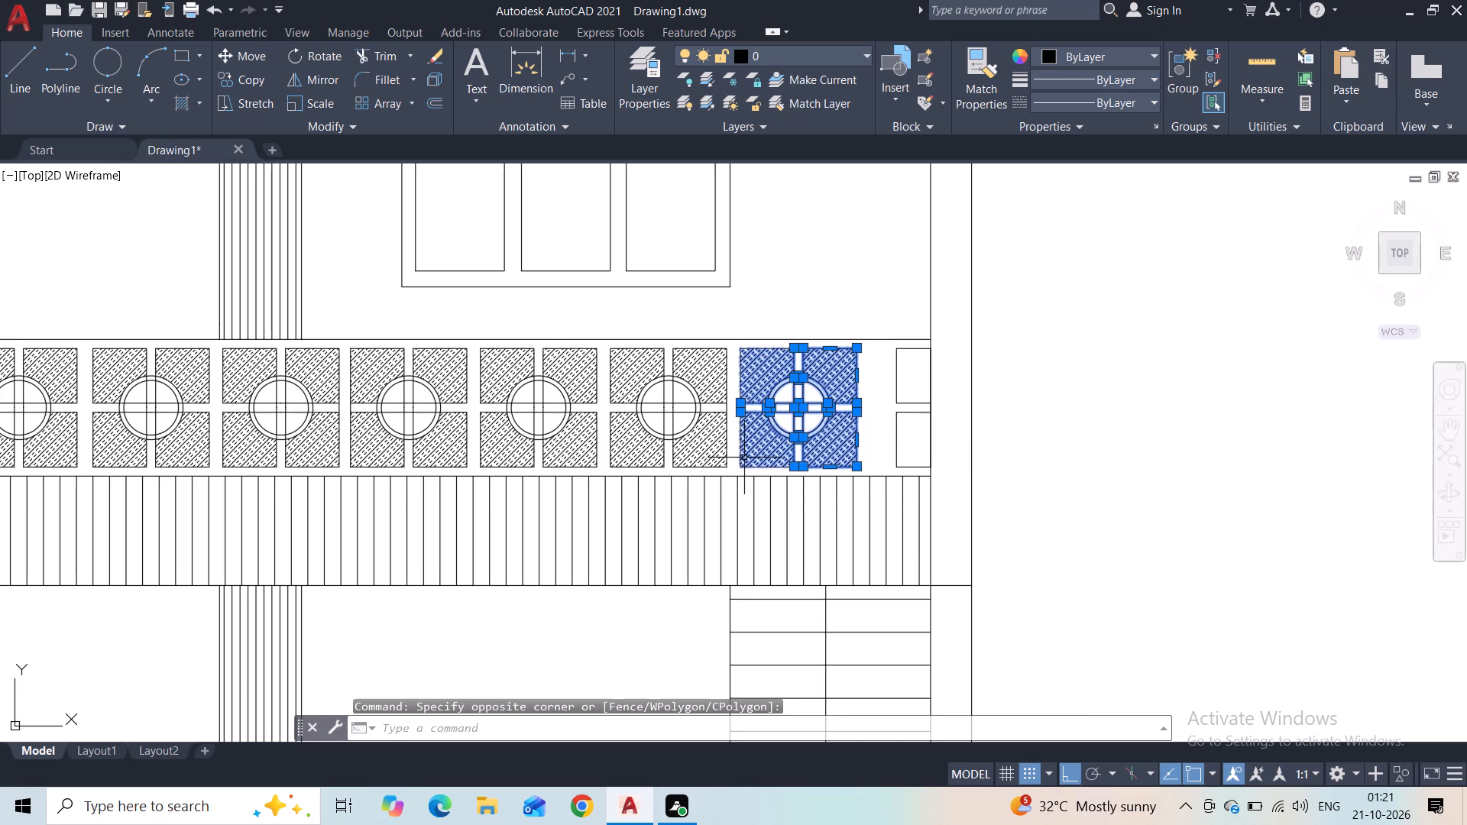
pyautogui.press('Delete')
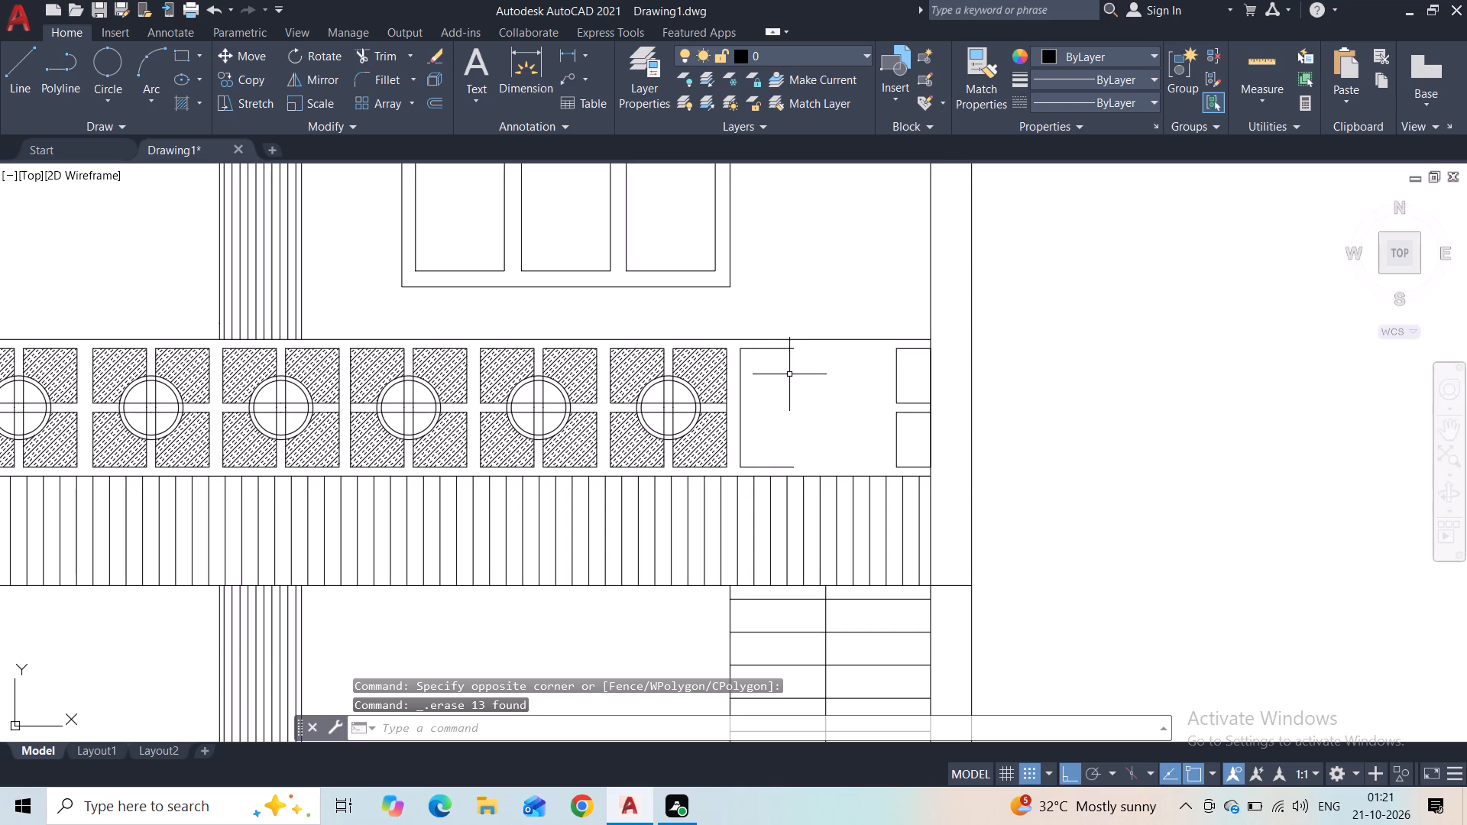
# Move the narrow end rectangle about 2'-10 1/4" left to the upper-left corner of the deleted panel's space.
pyautogui.click(930, 361)
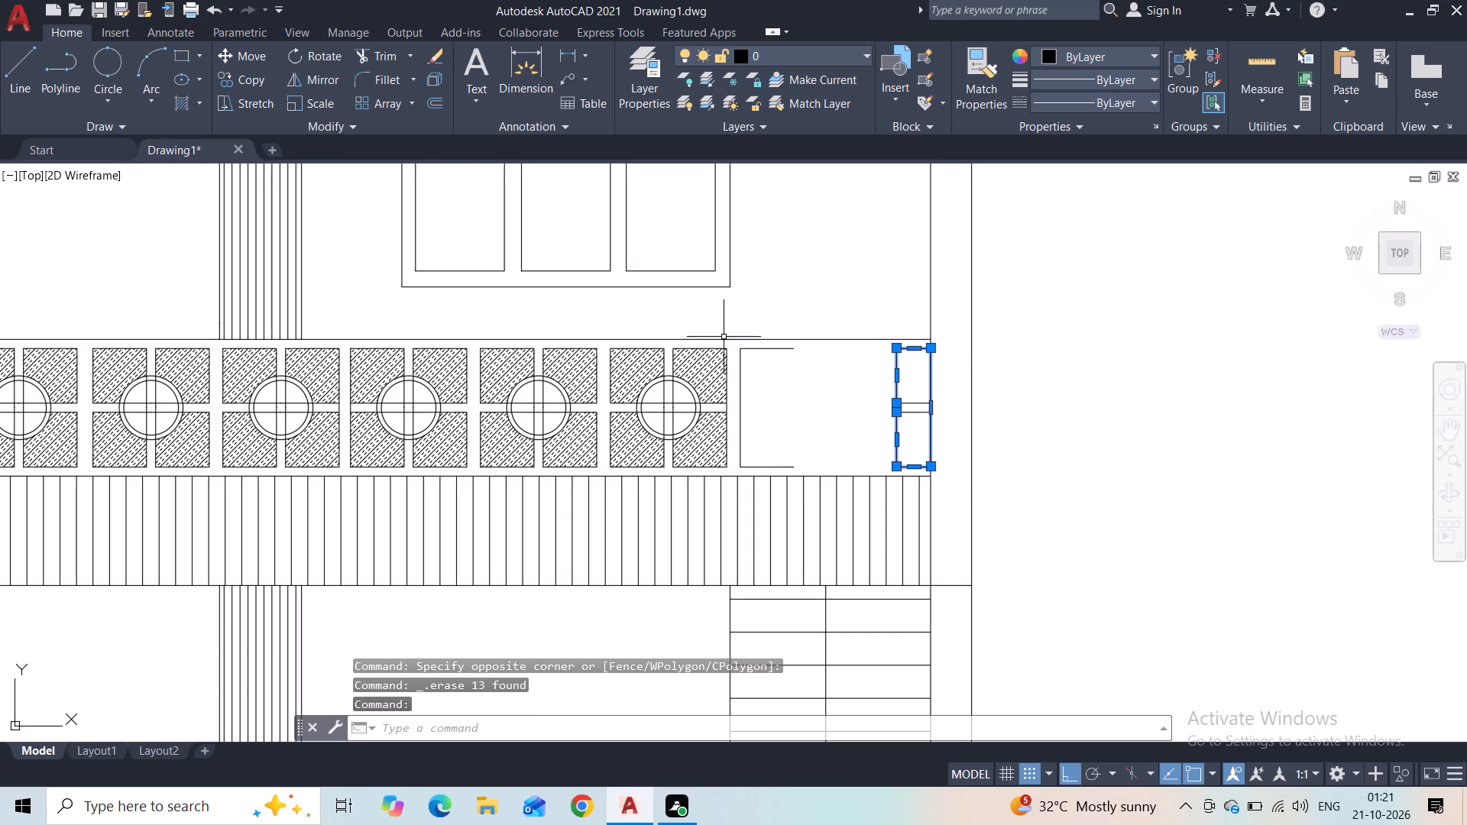
pyautogui.click(254, 50)
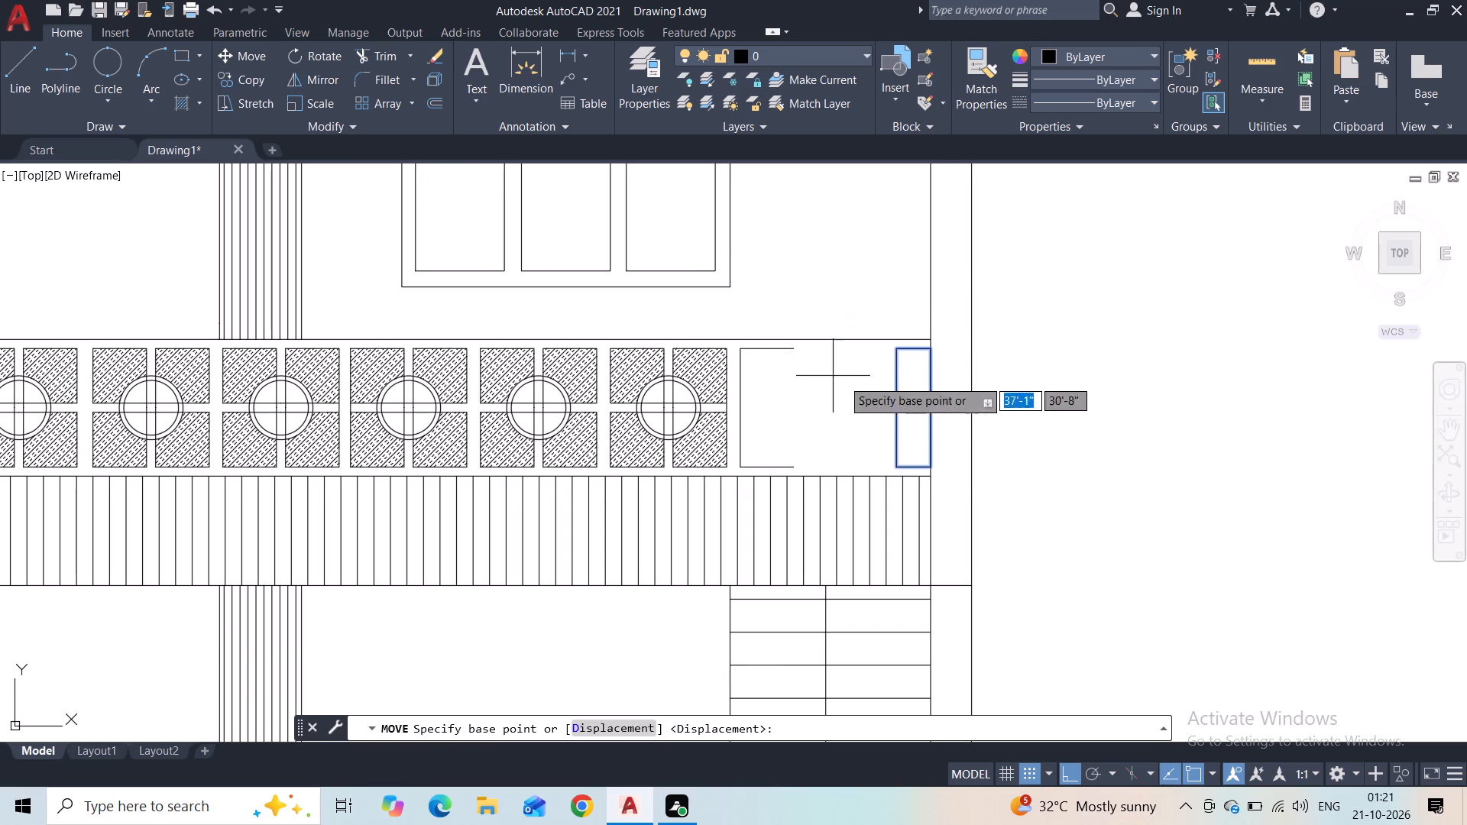
pyautogui.click(895, 348)
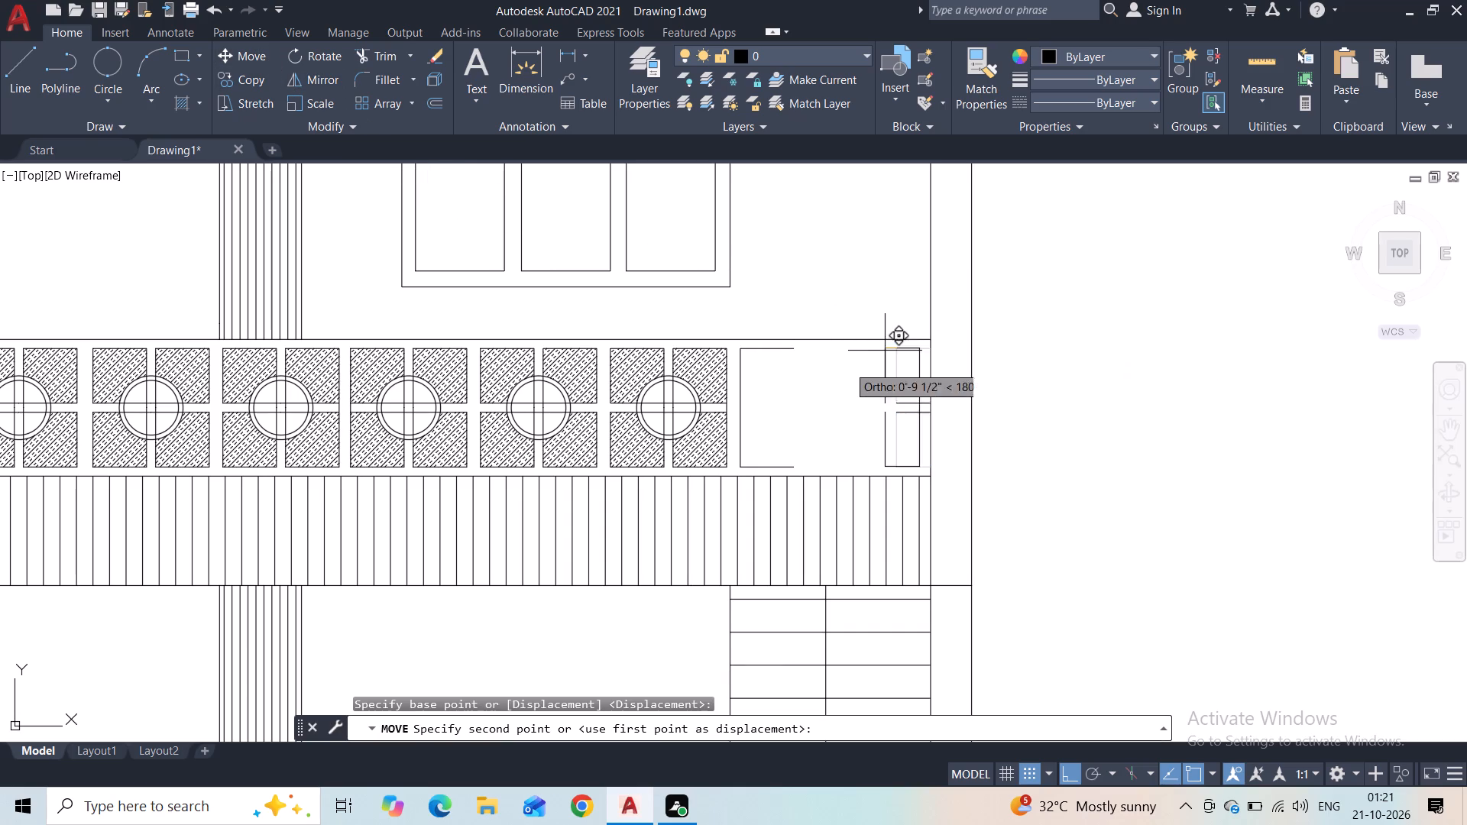
pyautogui.click(746, 351)
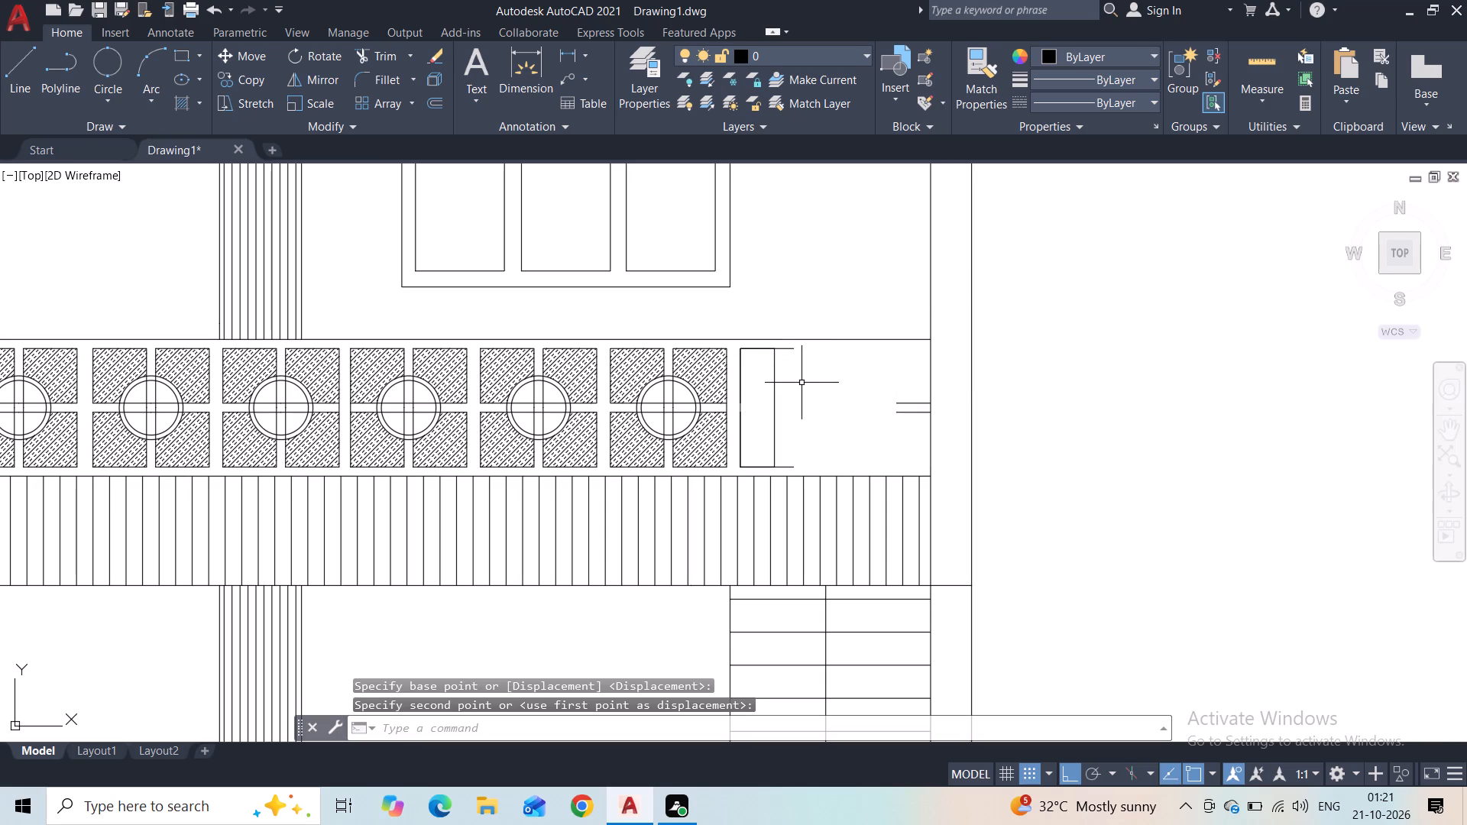
pyautogui.press('Escape')
pyautogui.press('Escape')
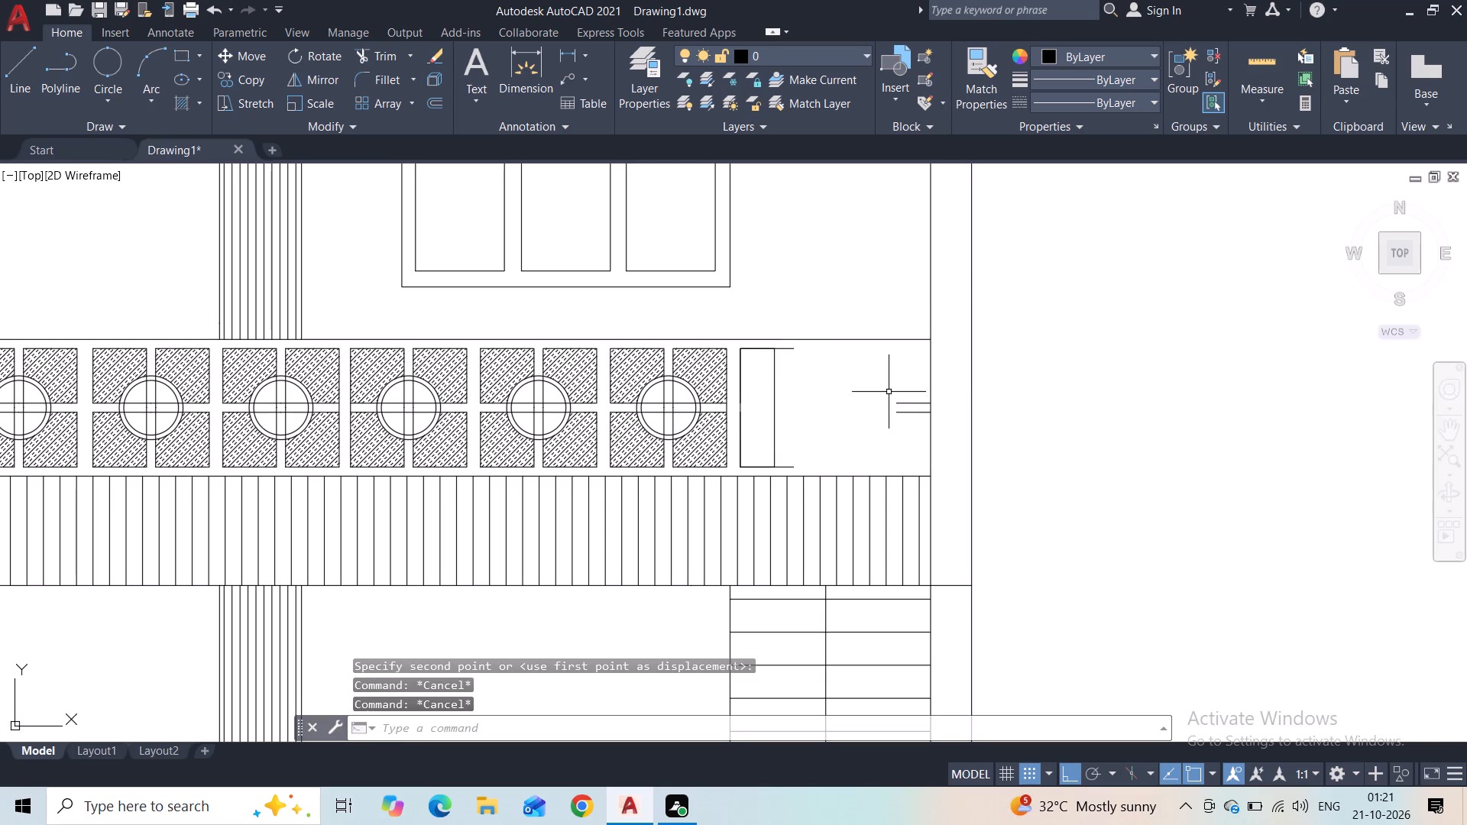
# Delete the two short horizontal lines left over beside the wall at the railing's right end.
pyautogui.click(900, 387)
pyautogui.click(902, 424)
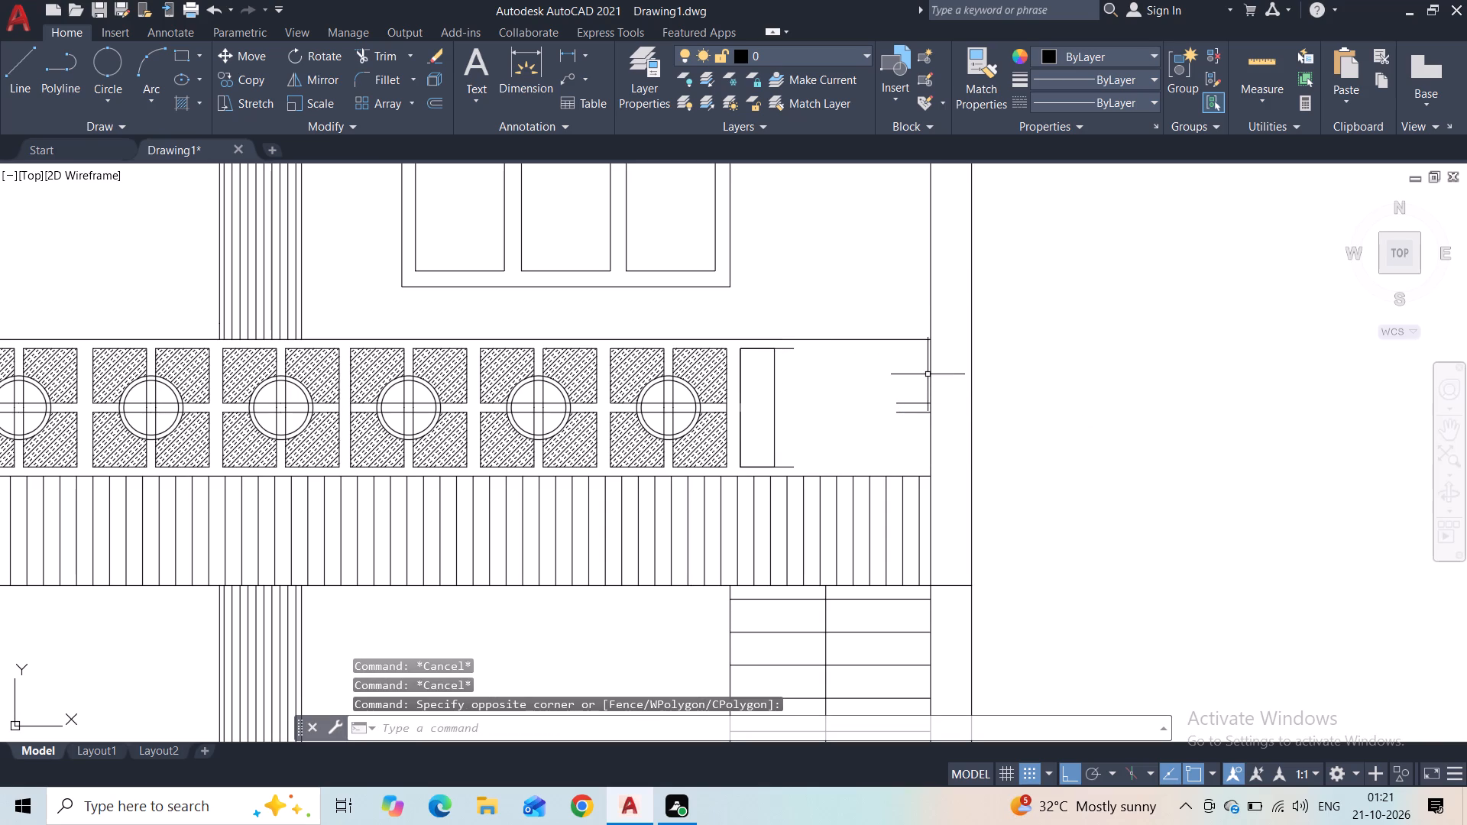
pyautogui.click(917, 387)
pyautogui.click(883, 432)
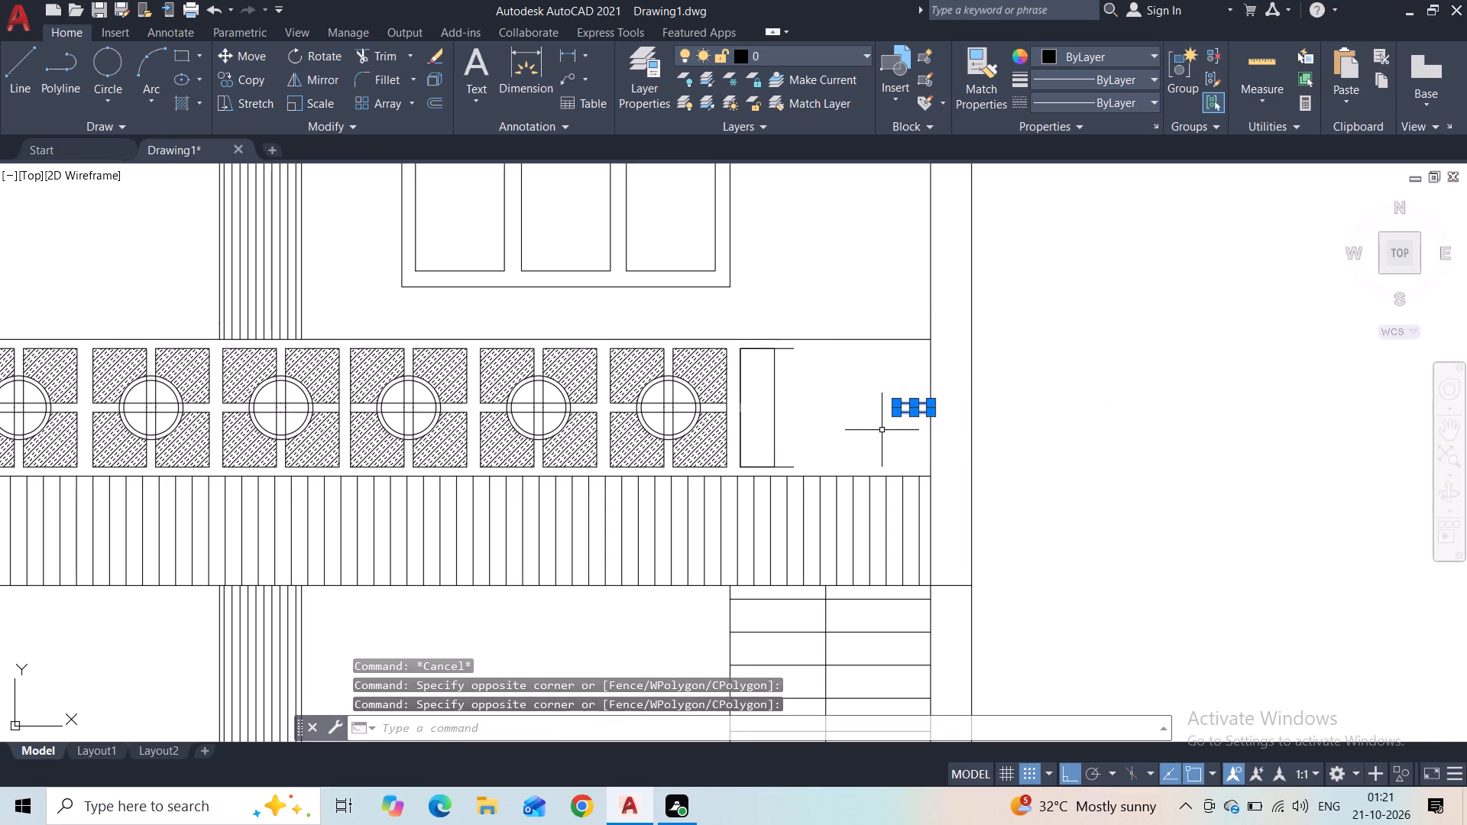
pyautogui.press('Delete')
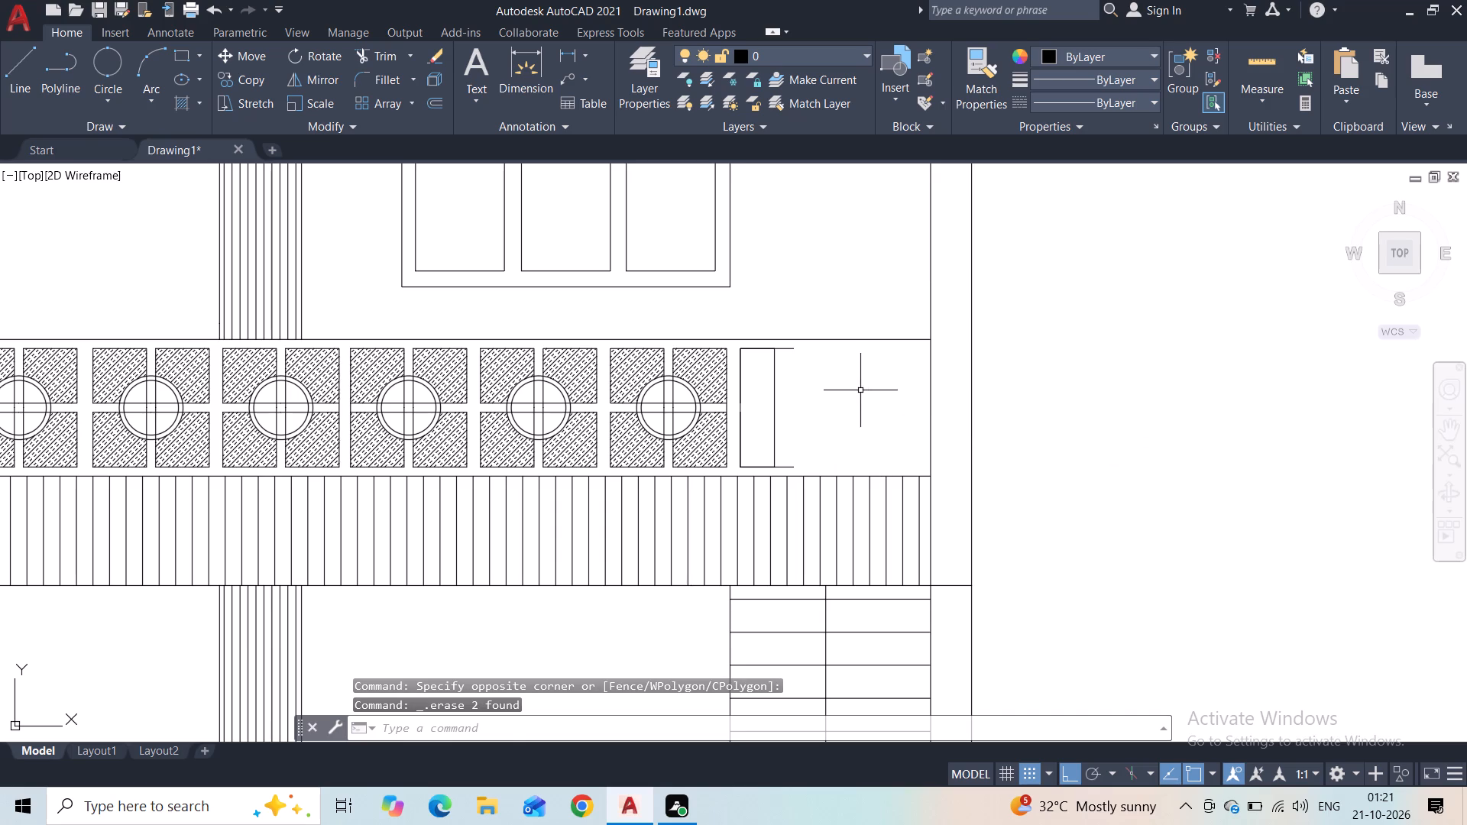
pyautogui.press('space')
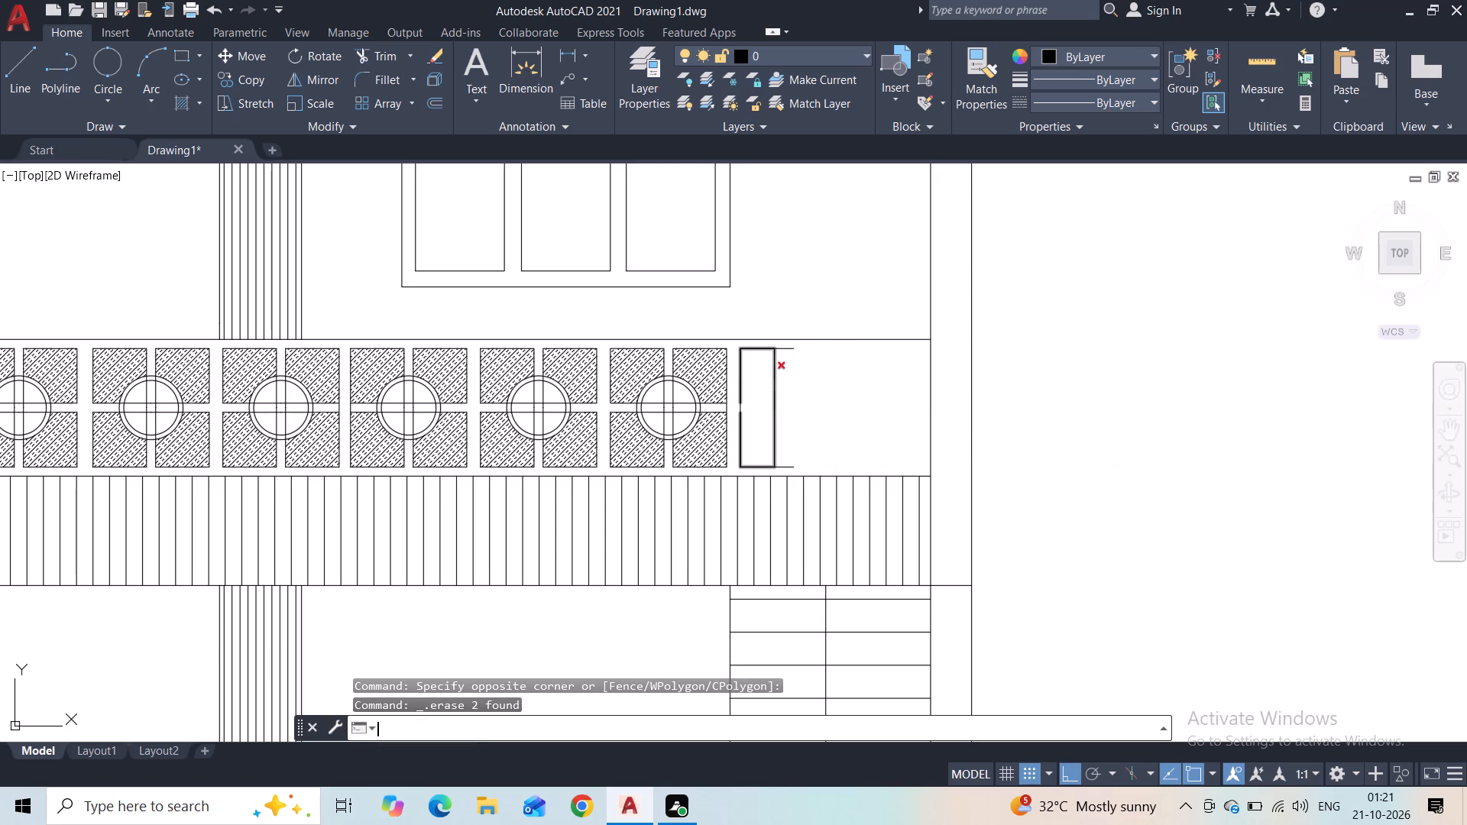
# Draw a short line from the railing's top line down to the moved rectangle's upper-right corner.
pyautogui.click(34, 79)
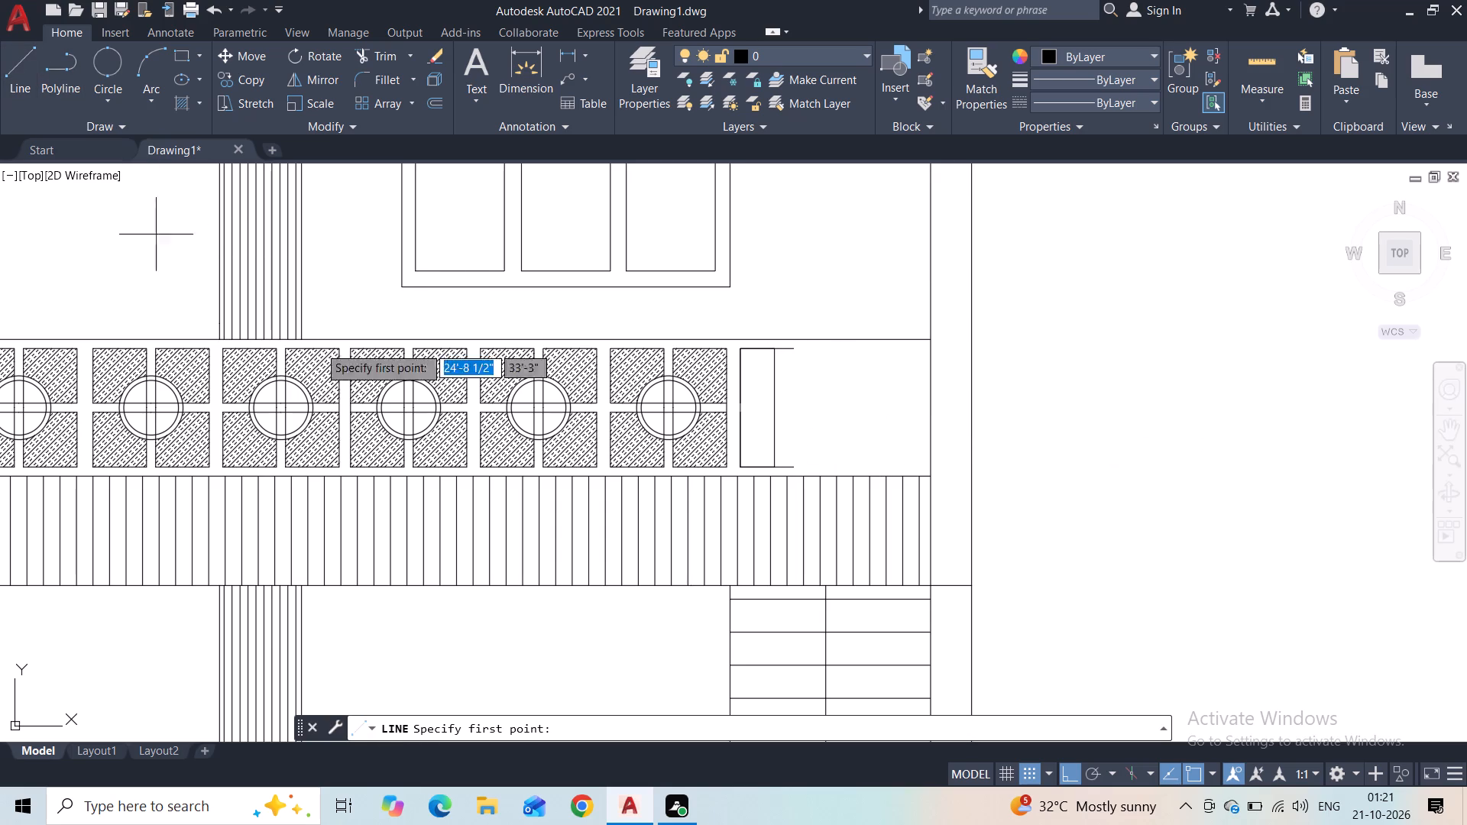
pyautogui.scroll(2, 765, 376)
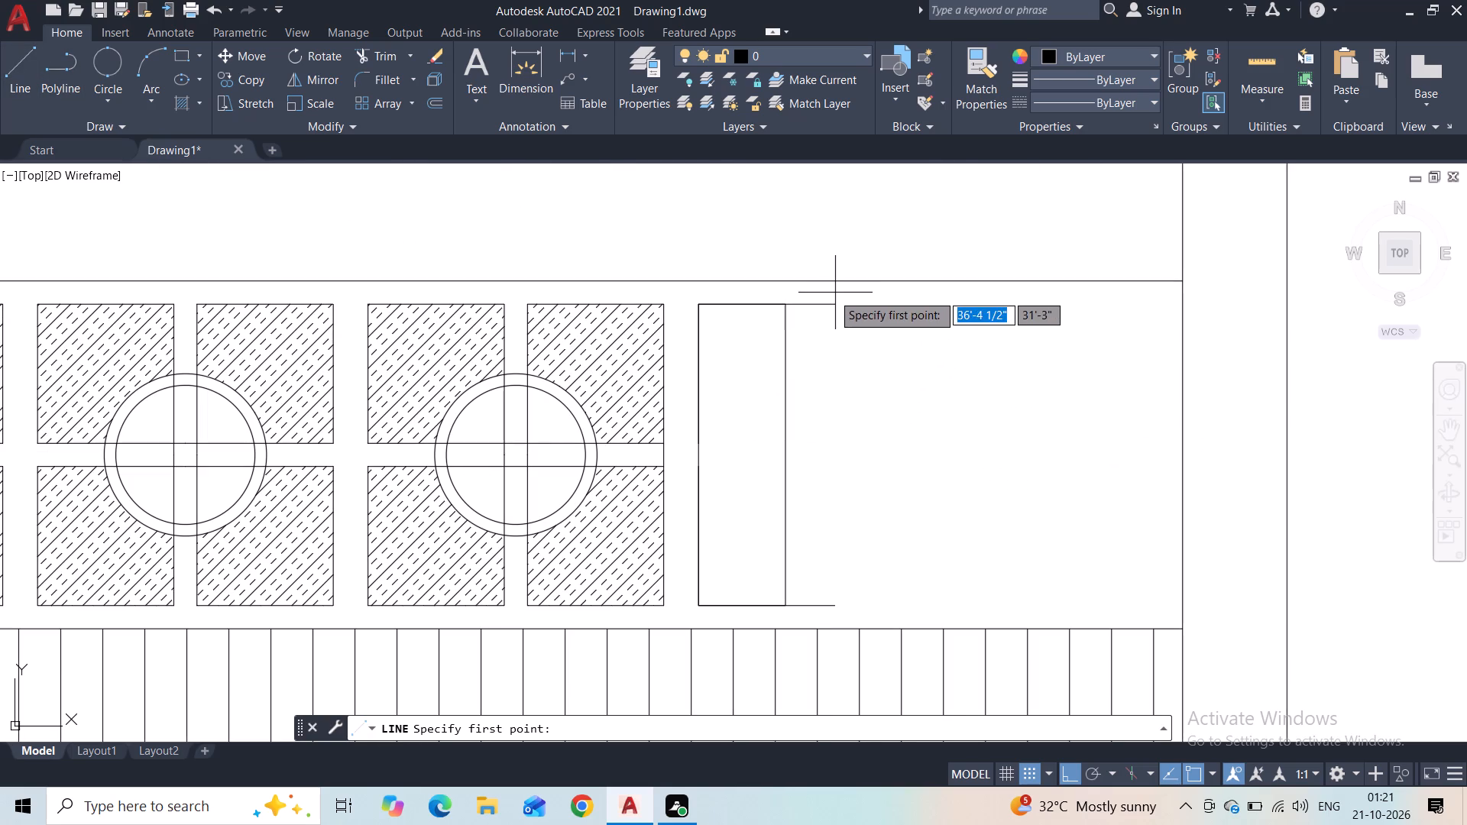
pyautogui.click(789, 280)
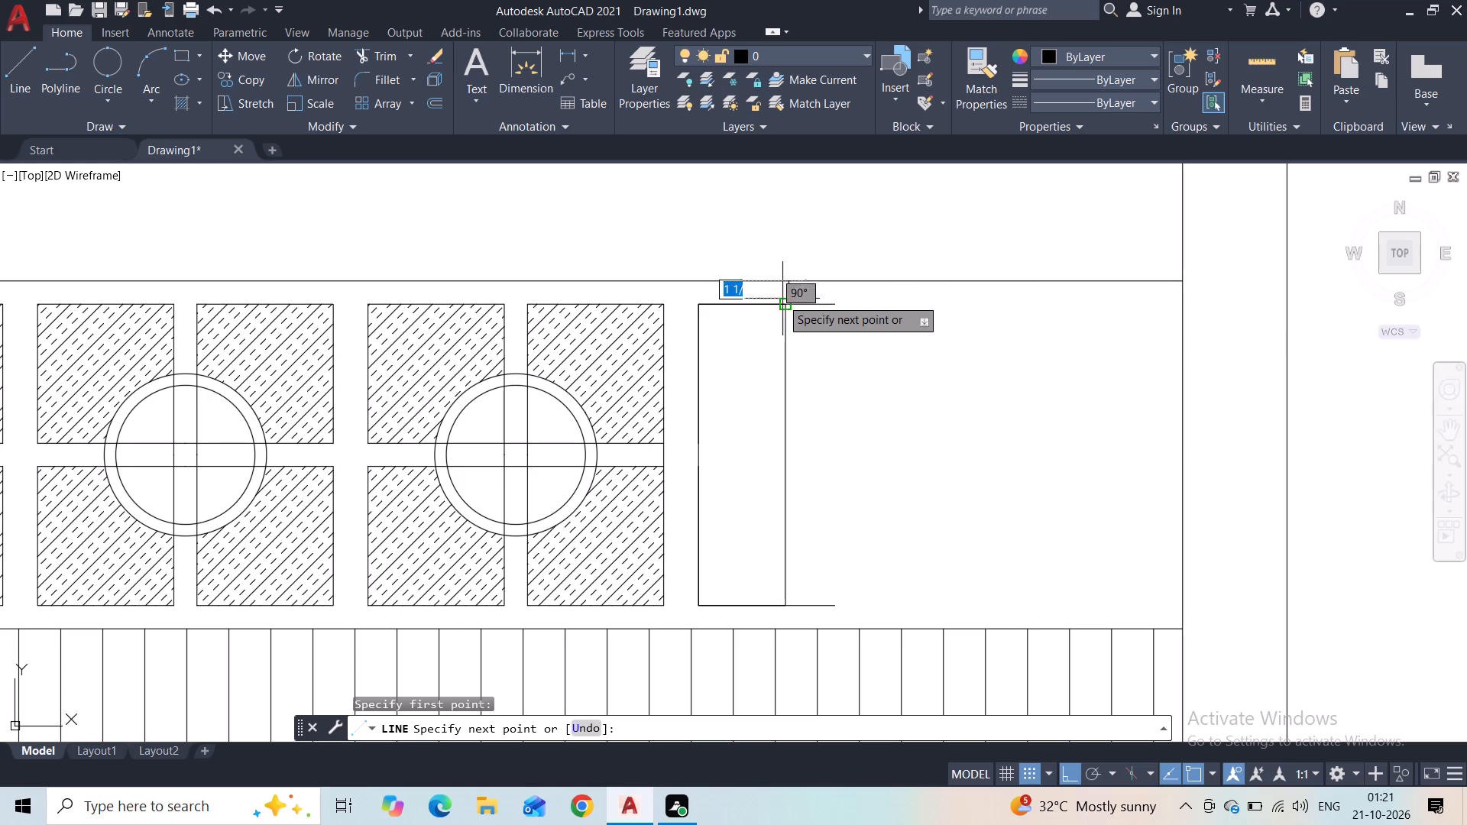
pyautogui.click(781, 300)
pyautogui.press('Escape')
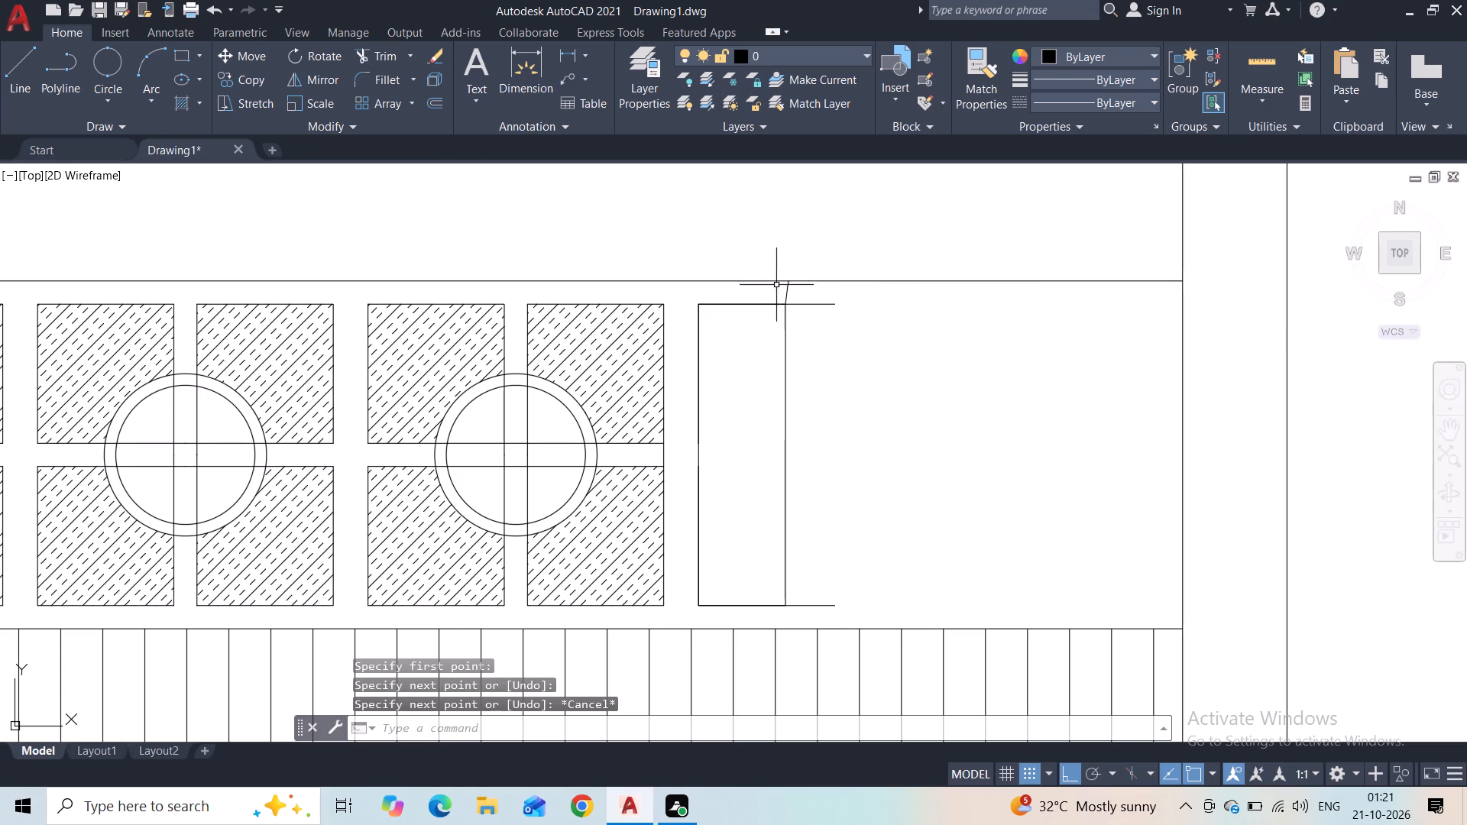
# Trim the line stubs extending past the moved rectangle's right edge and the short line above its corner.
pyautogui.click(373, 57)
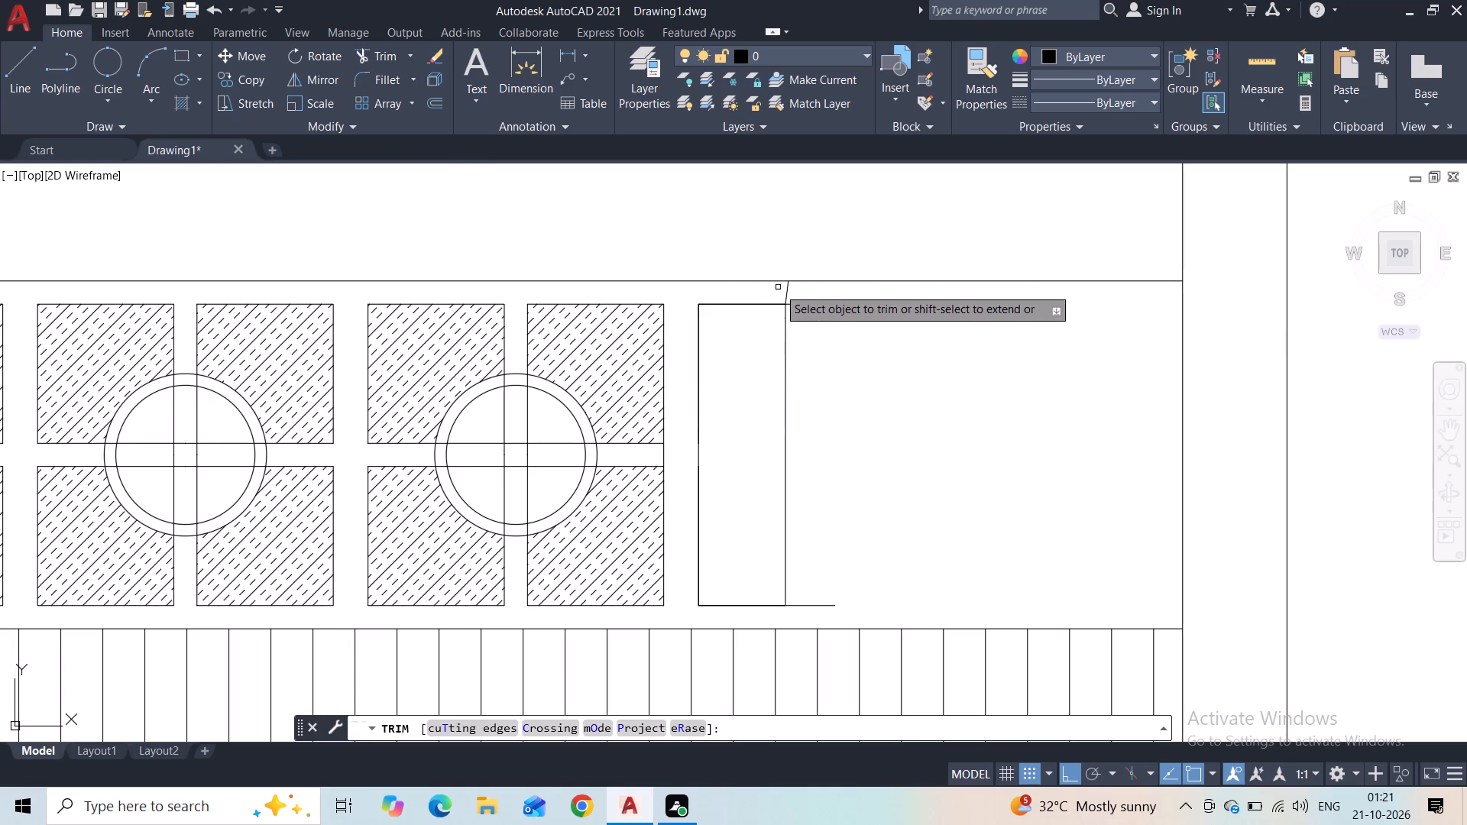
pyautogui.moveTo(783, 289); pyautogui.dragTo(808, 610)
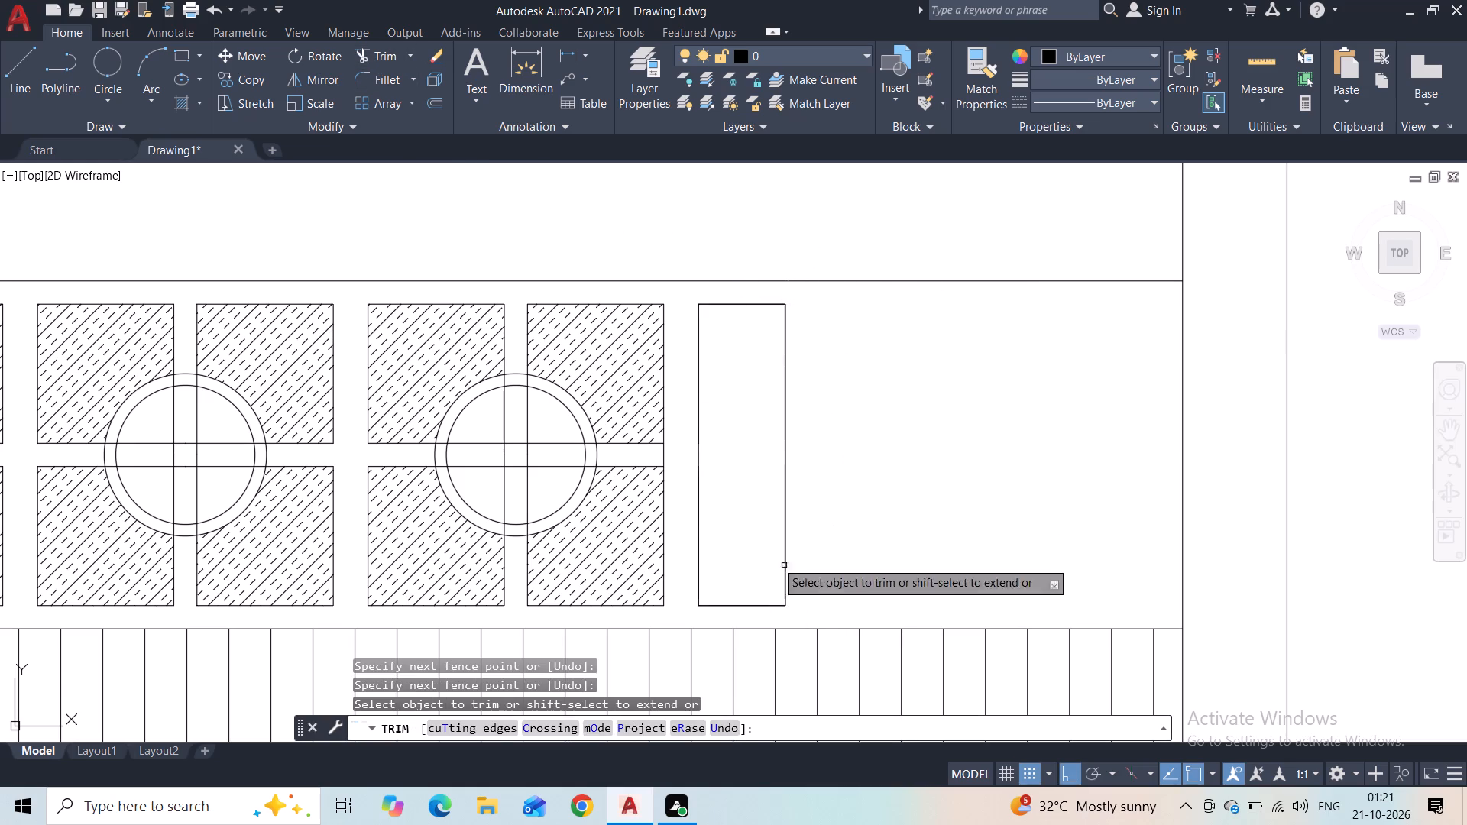
# Trim the short middle segment out of the narrow end rectangle's left edge, level with the ring panels' horizontal gap.
pyautogui.scroll(2, 695, 481)
pyautogui.moveTo(726, 396); pyautogui.dragTo(662, 408)
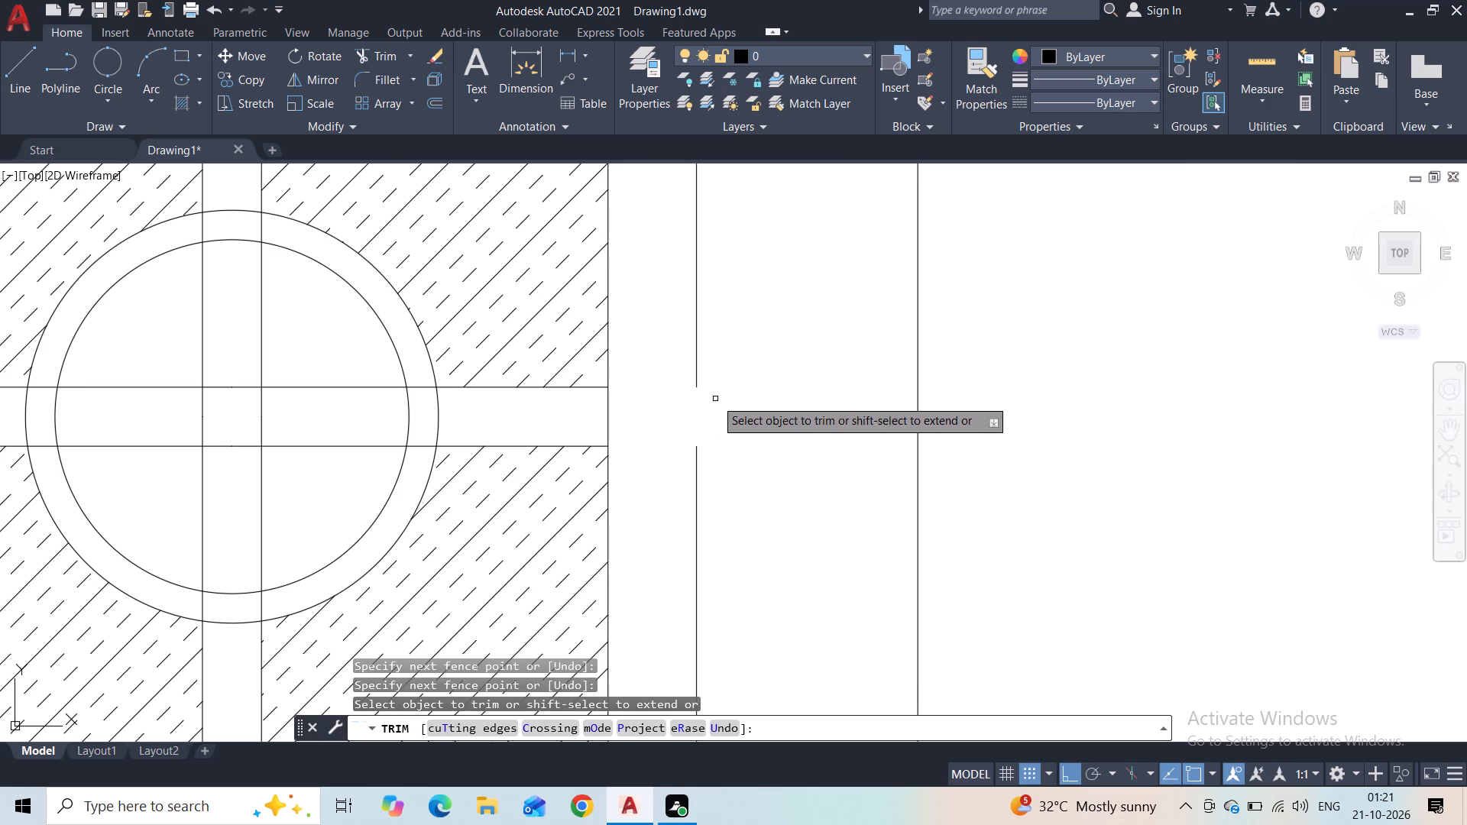
pyautogui.scroll(-4, 715, 399)
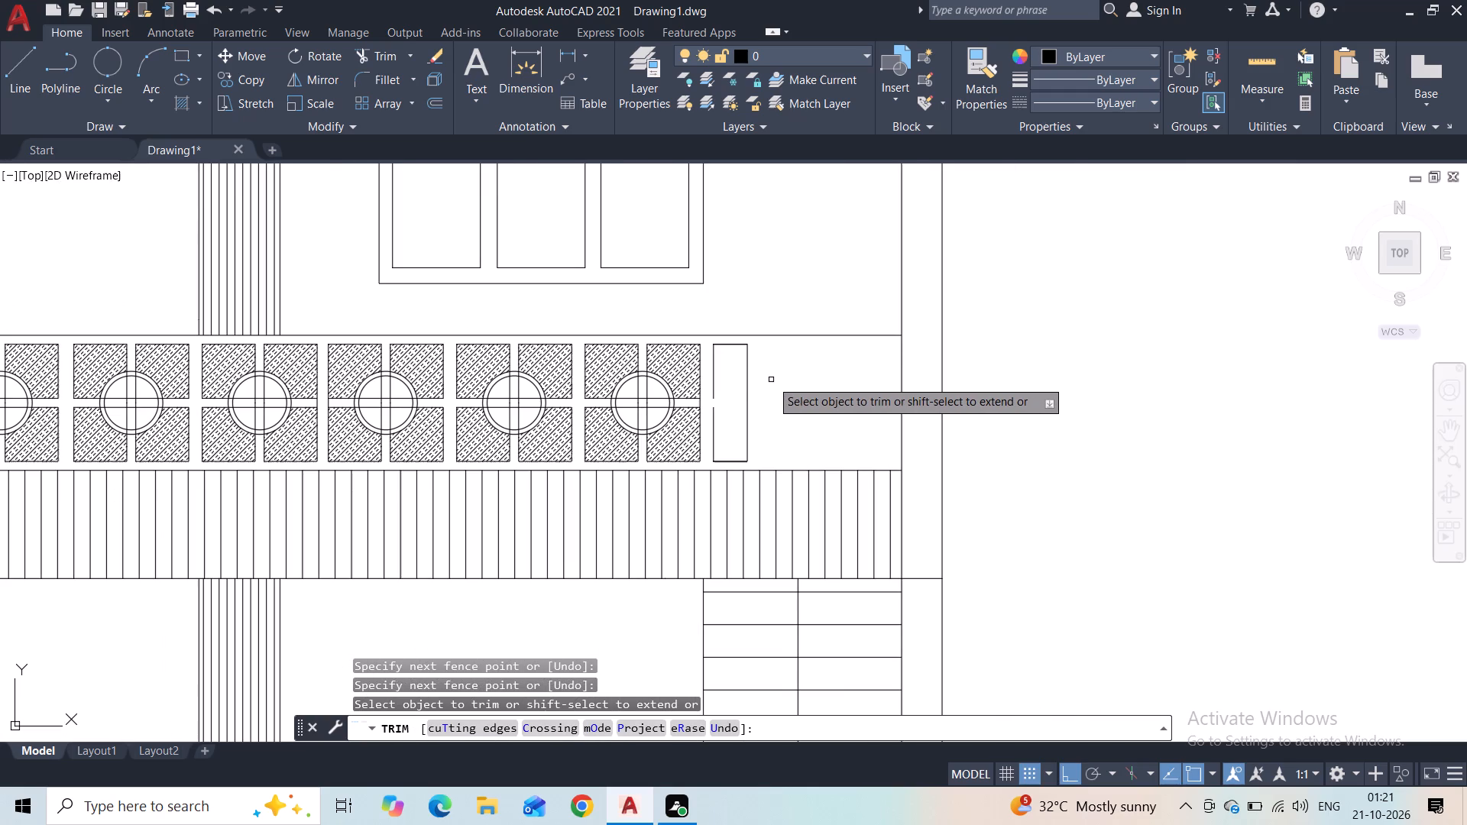
pyautogui.press('Escape')
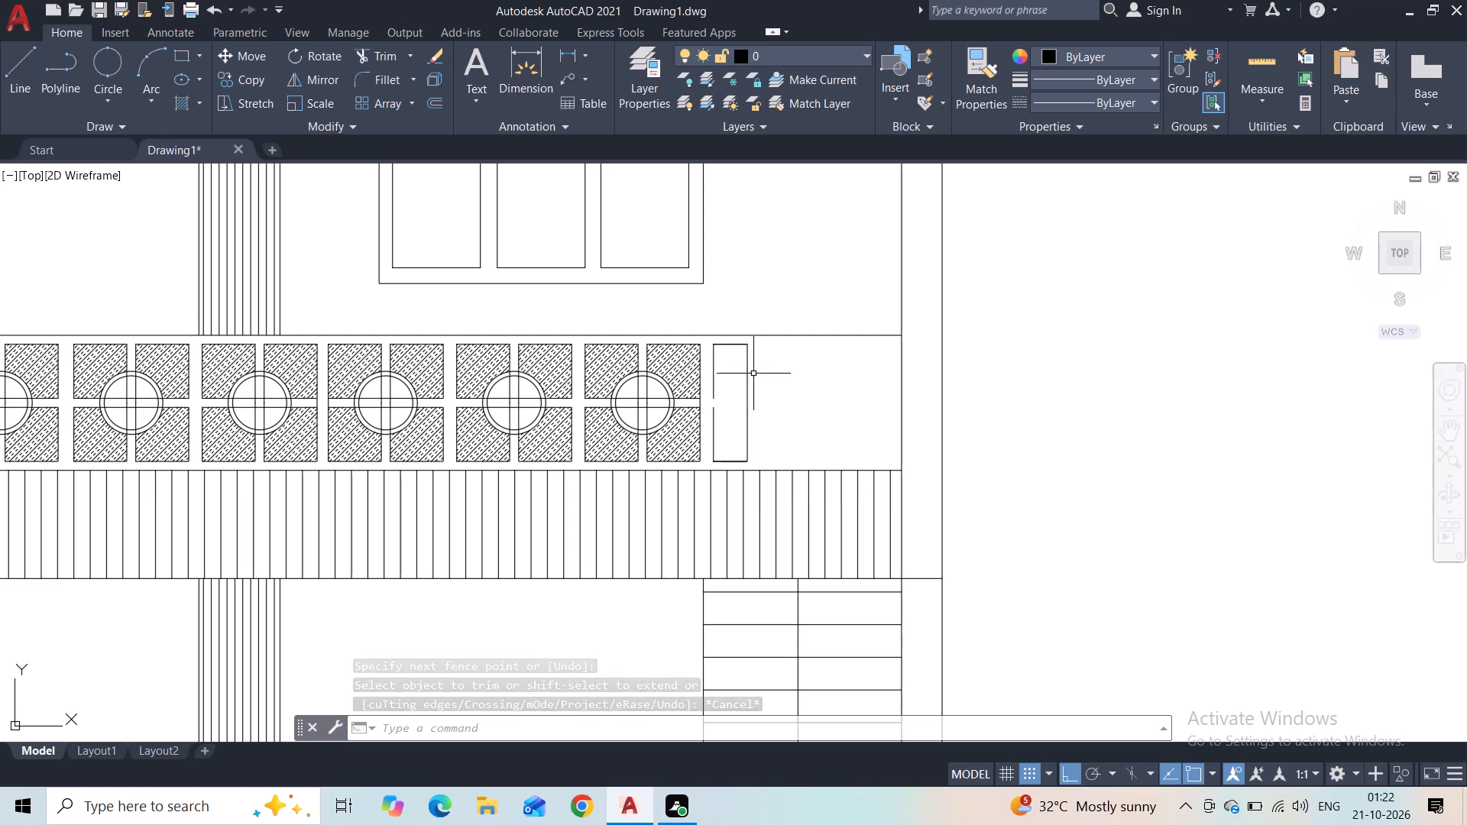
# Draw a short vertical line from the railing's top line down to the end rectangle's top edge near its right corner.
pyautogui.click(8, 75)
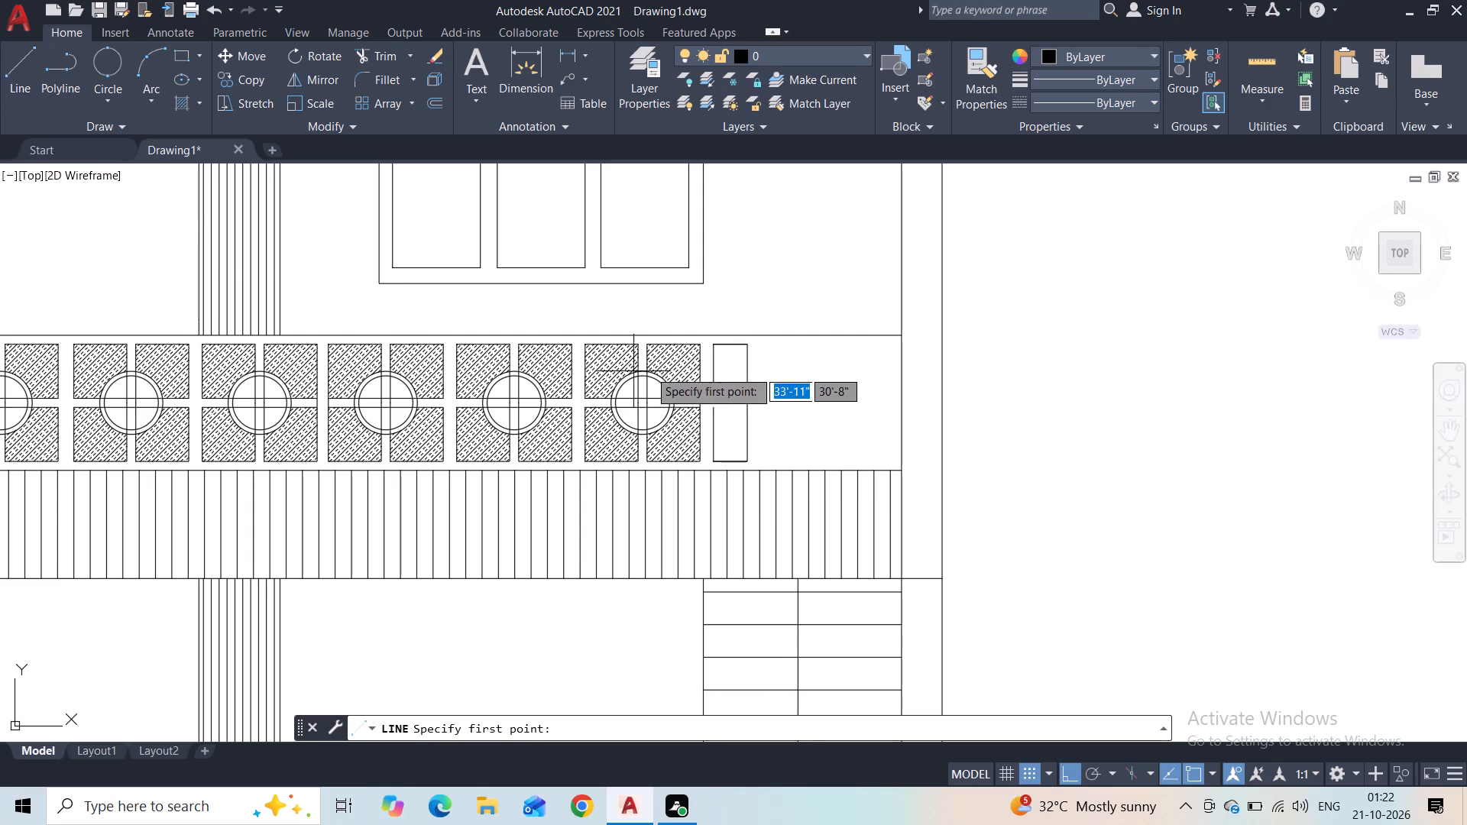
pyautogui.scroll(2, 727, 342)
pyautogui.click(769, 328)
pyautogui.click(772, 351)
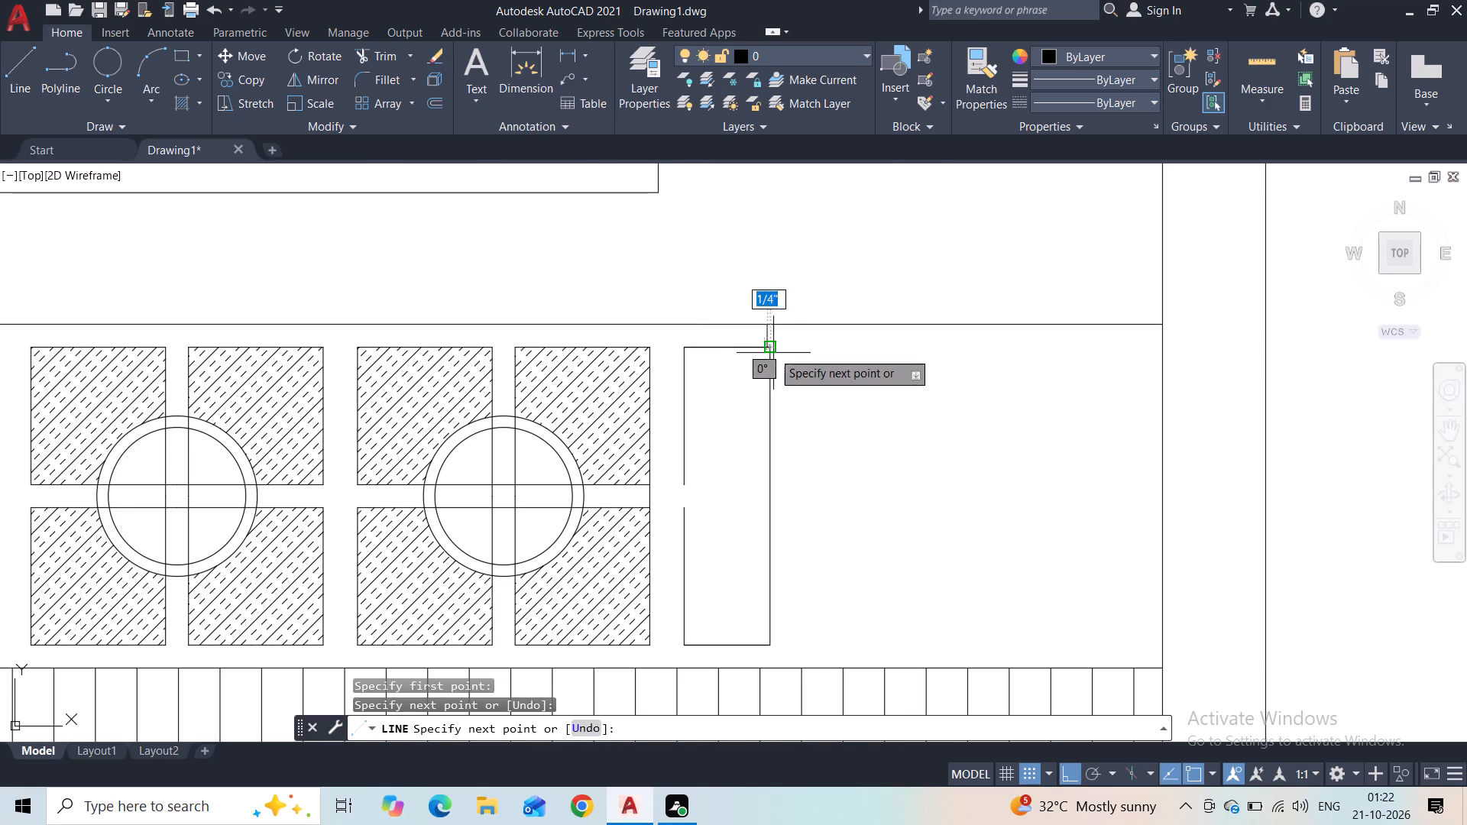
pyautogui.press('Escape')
# Draw a short vertical line from the end rectangle's lower-right corner down to the railing's bottom line.
pyautogui.moveTo(802, 388); pyautogui.dragTo(783, 227, button='middle')
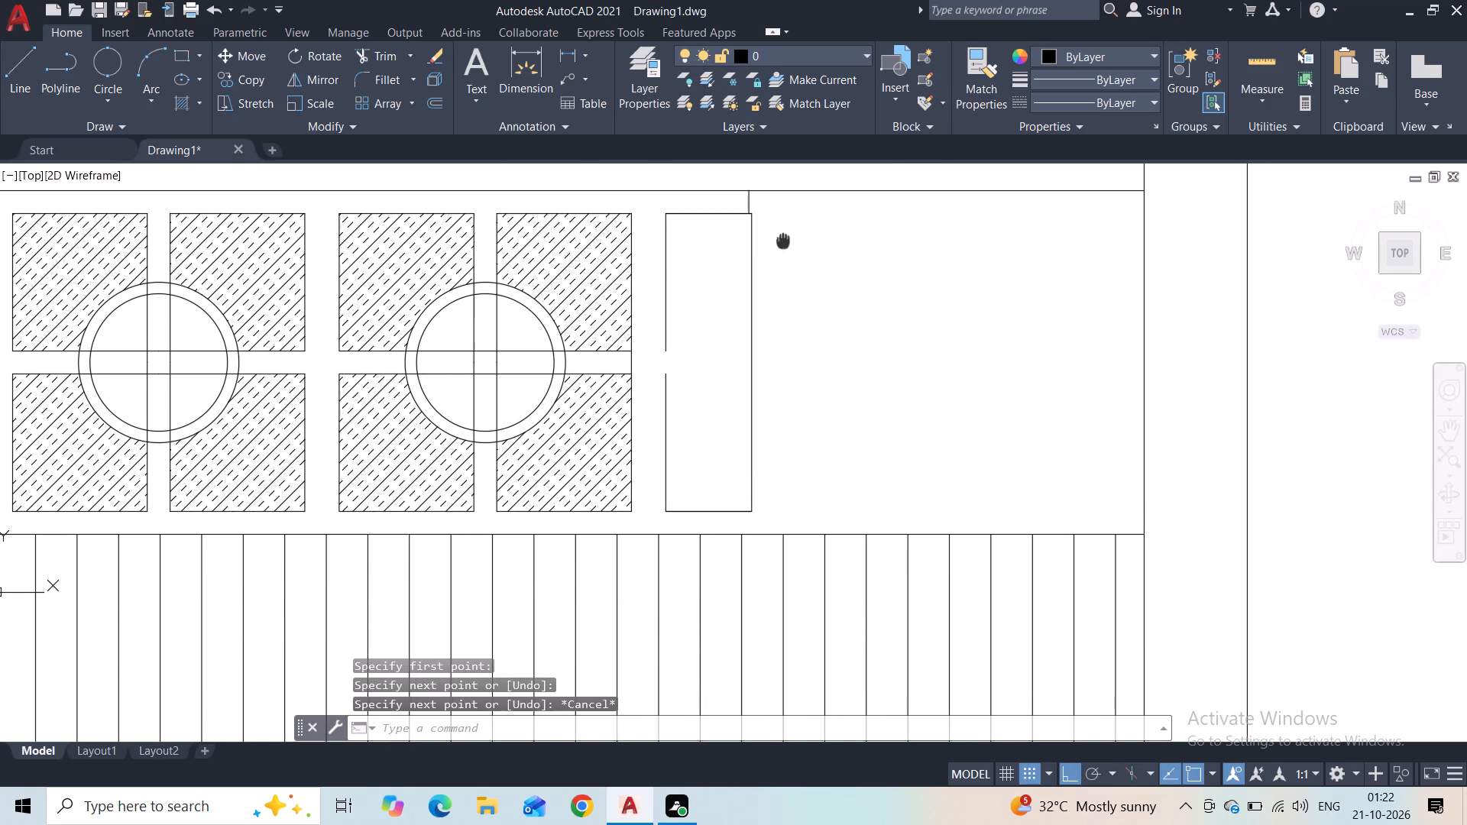
pyautogui.moveTo(783, 227); pyautogui.dragTo(782, 225, button='middle')
pyautogui.press('space')
pyautogui.click(746, 482)
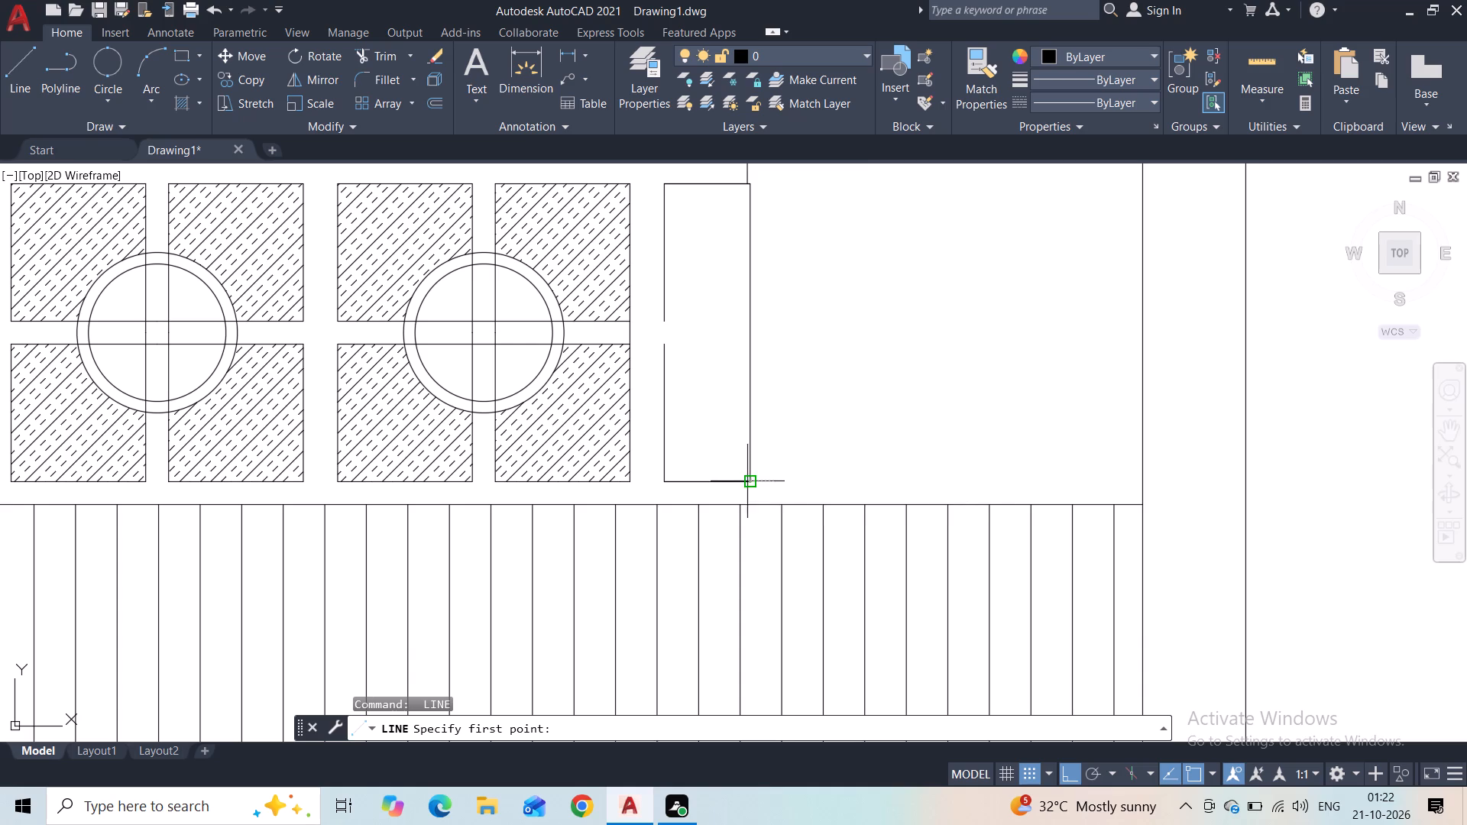
pyautogui.click(746, 497)
pyautogui.press('Escape')
pyautogui.press('Escape')
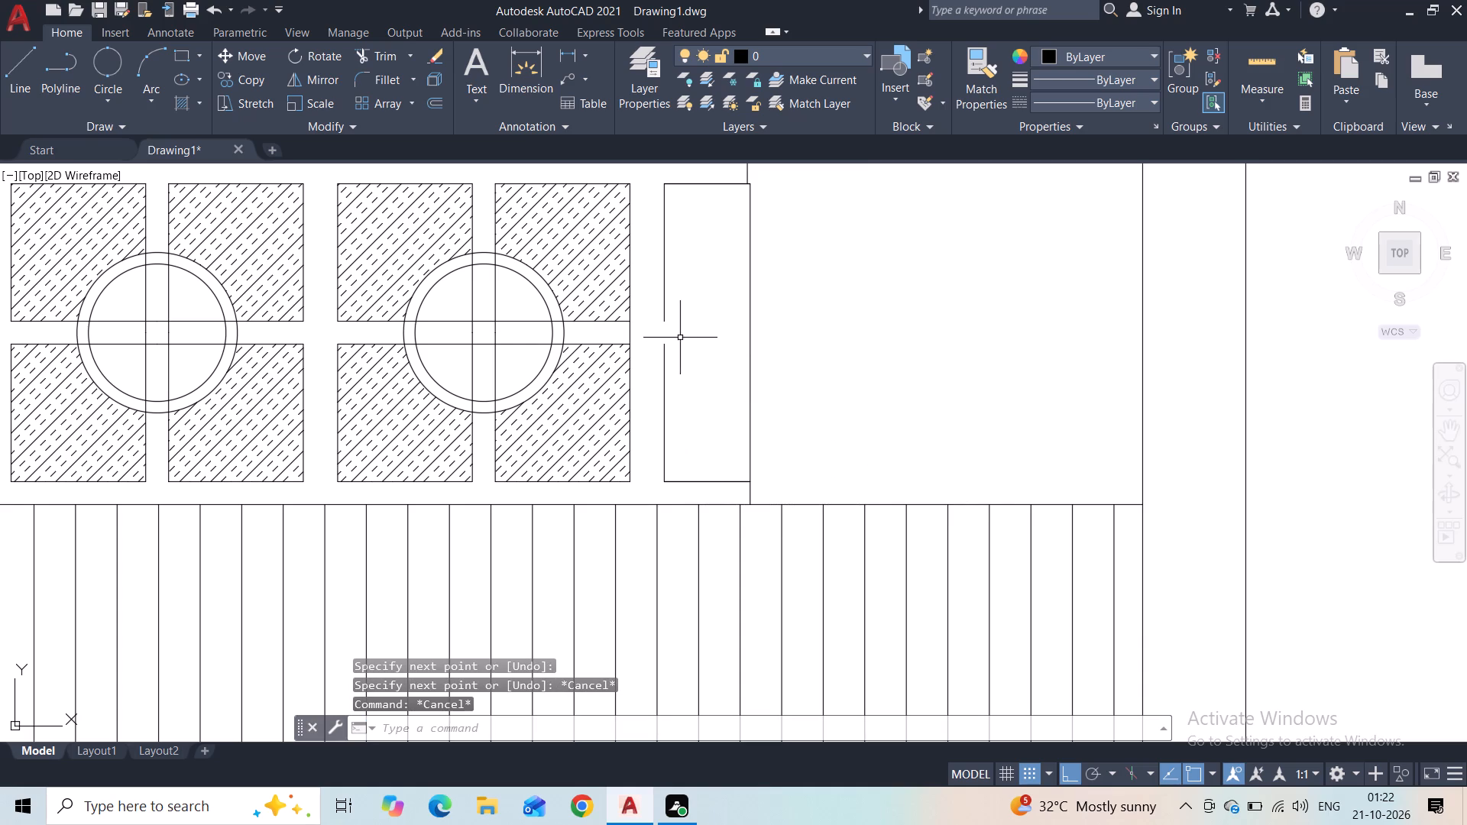
# Draw two horizontal lines across the end rectangle from the ends of its left-edge gap, dividing it into two boxes.
pyautogui.press('space')
pyautogui.click(666, 345)
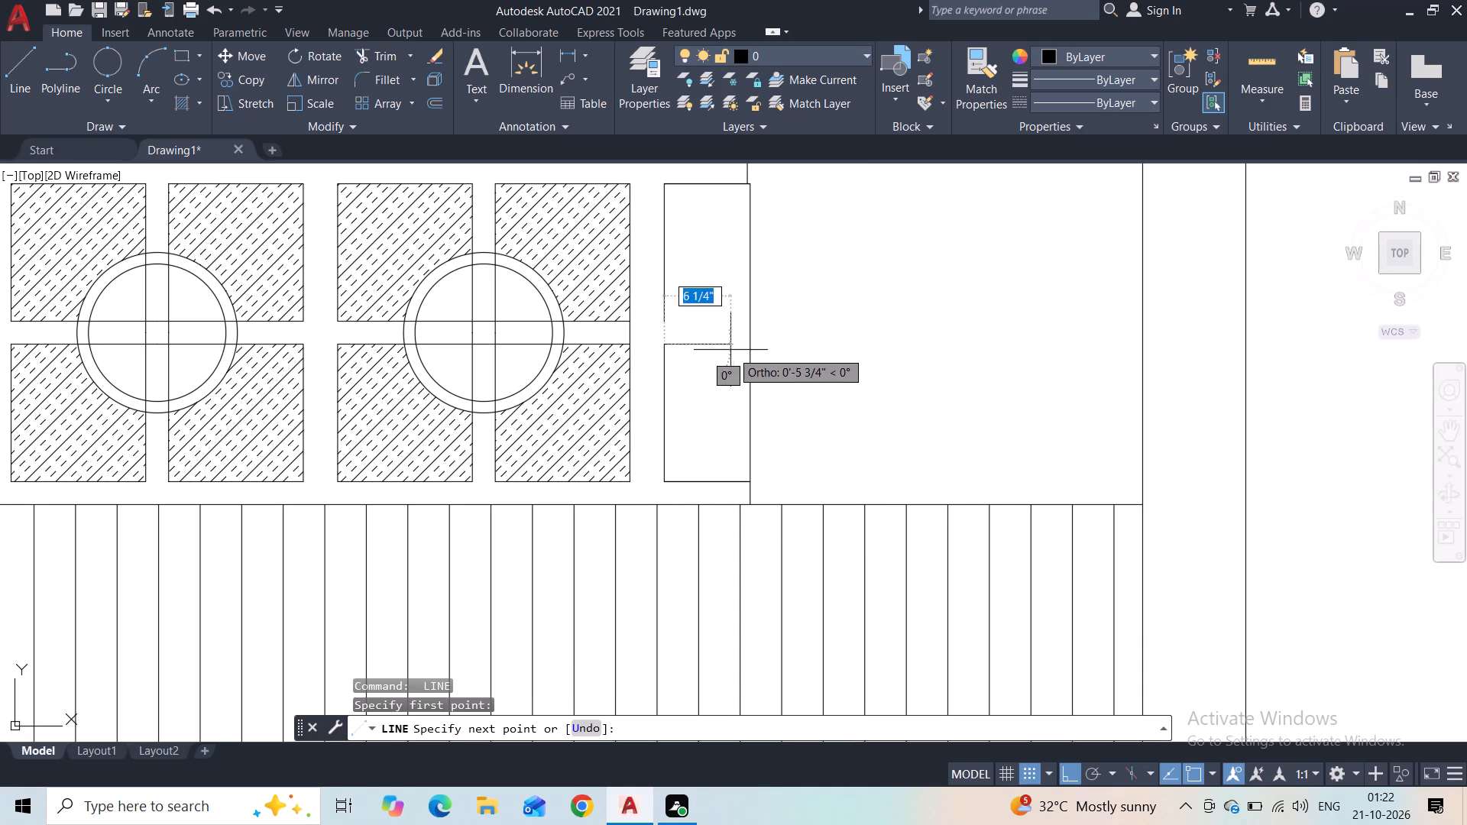
pyautogui.click(749, 351)
pyautogui.press('Escape')
pyautogui.press('space')
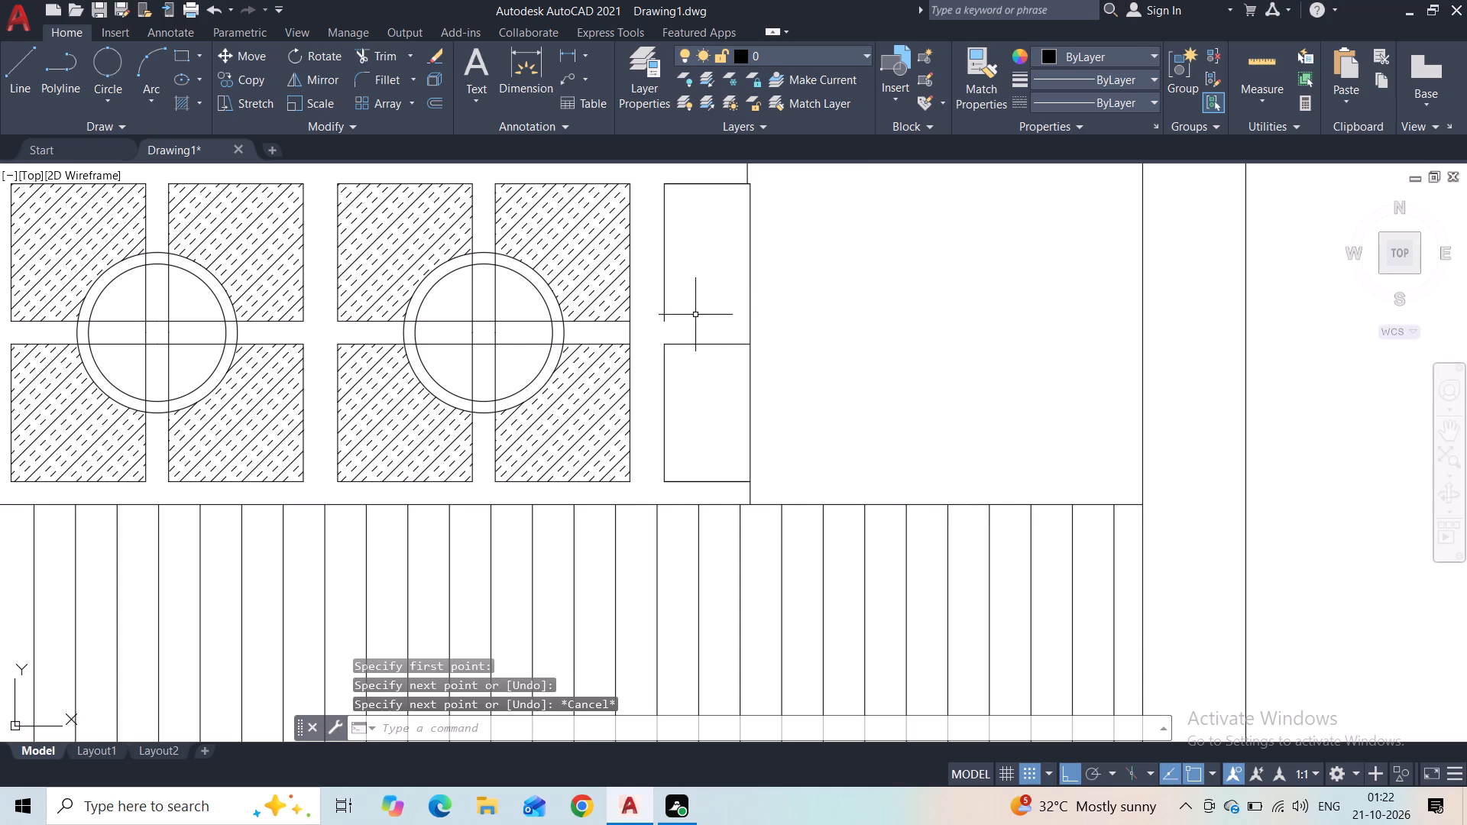
pyautogui.click(668, 322)
pyautogui.click(749, 320)
pyautogui.press('Escape')
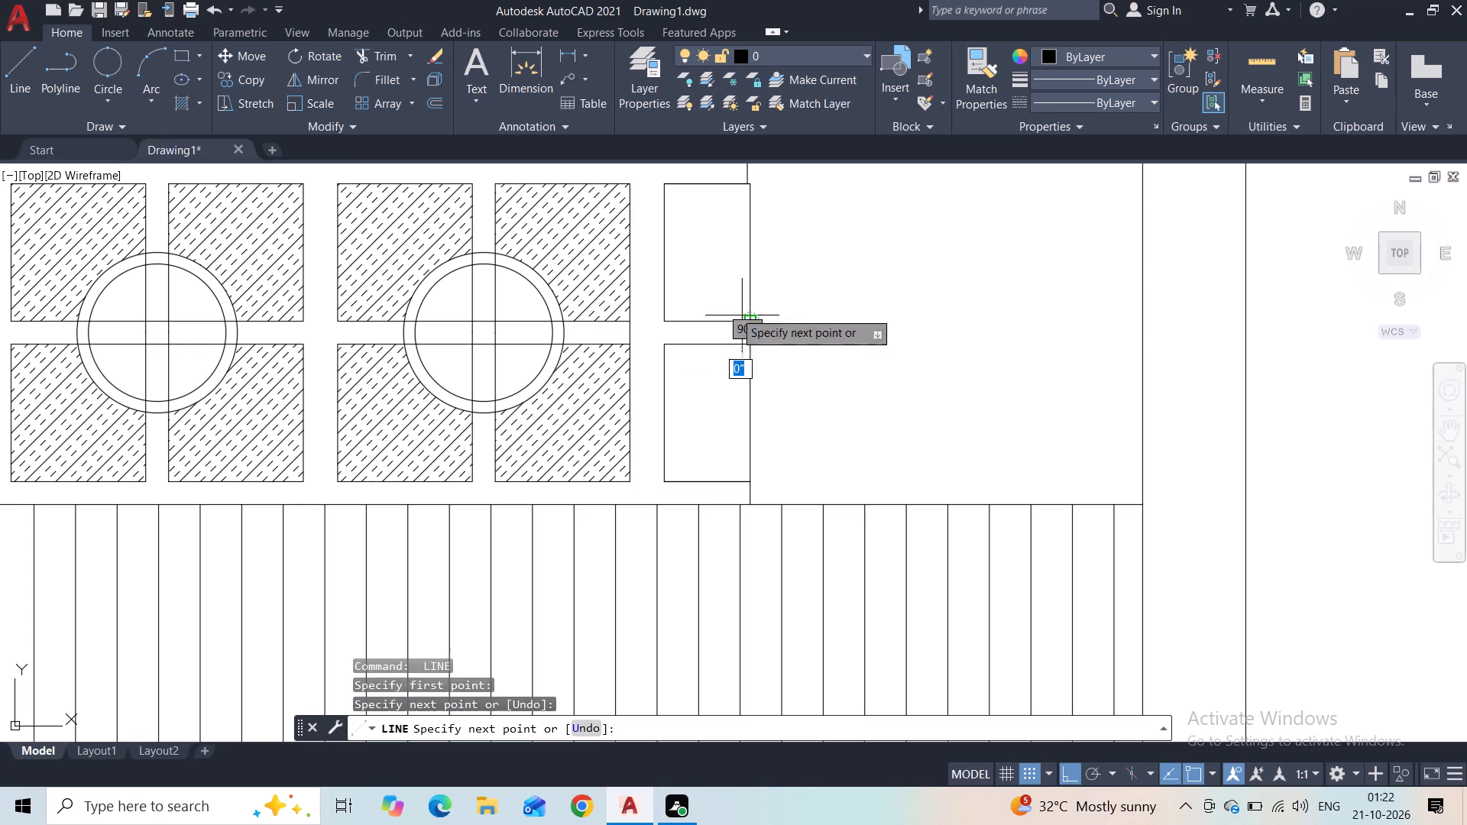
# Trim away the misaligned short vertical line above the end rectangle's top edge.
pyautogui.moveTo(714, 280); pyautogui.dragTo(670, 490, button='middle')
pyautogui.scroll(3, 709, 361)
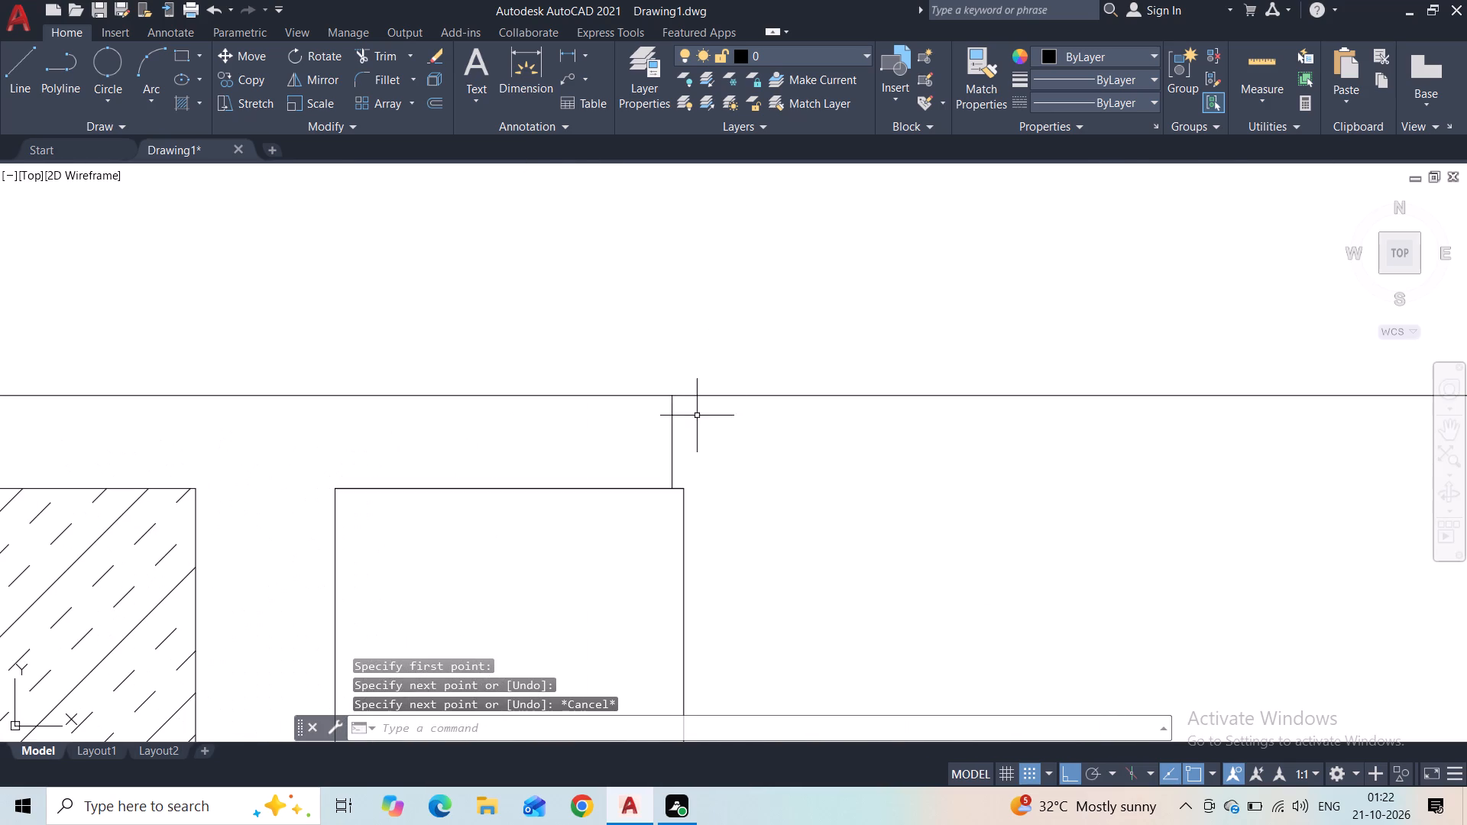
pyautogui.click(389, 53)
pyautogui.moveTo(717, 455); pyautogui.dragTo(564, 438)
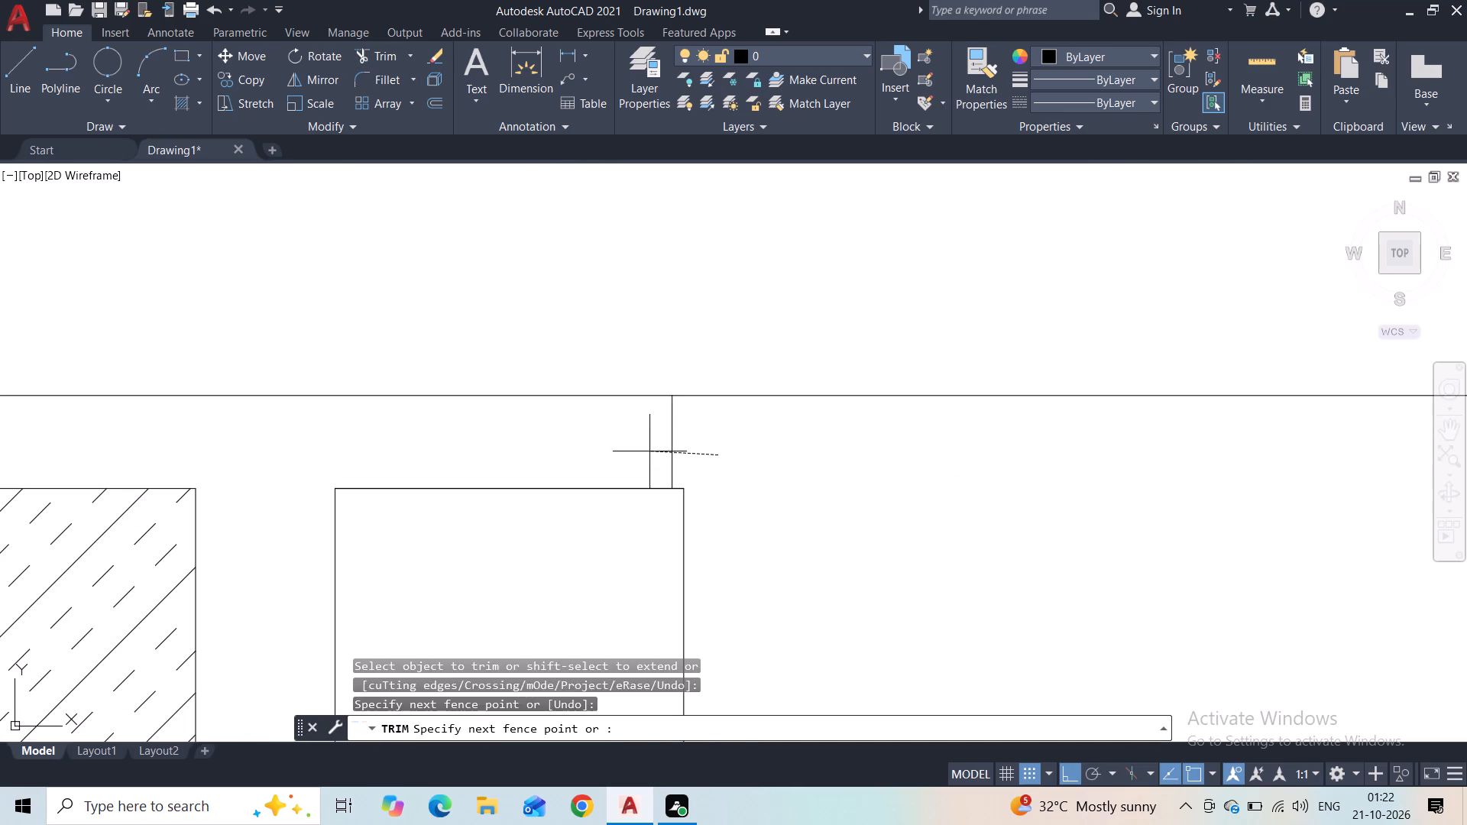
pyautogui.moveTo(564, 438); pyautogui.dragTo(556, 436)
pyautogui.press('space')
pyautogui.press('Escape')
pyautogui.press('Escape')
# Draw a line about 2" long from the end rectangle's upper-right corner straight up to the railing's top line.
pyautogui.click(22, 70)
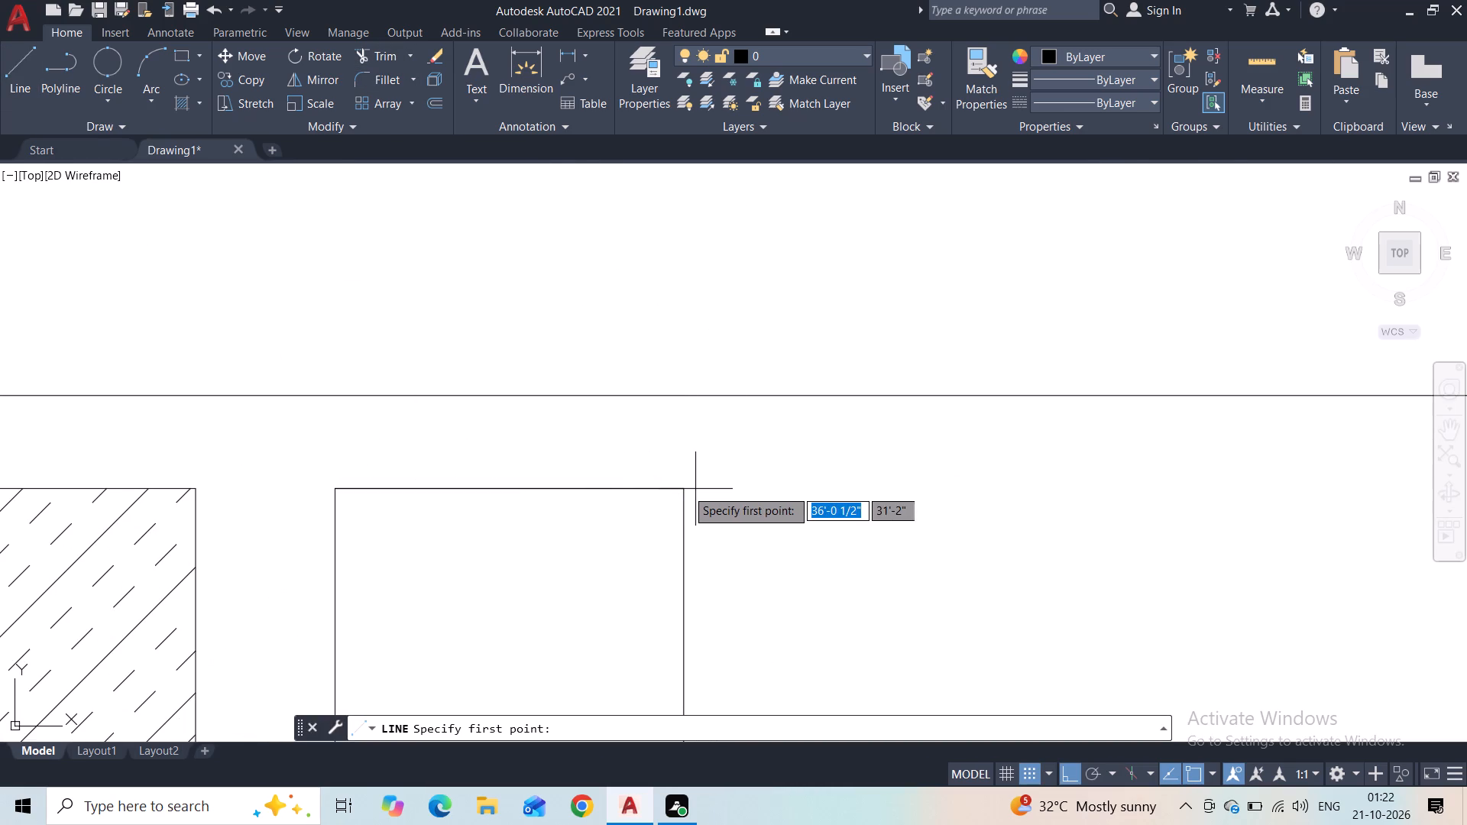
pyautogui.scroll(-3, 725, 481)
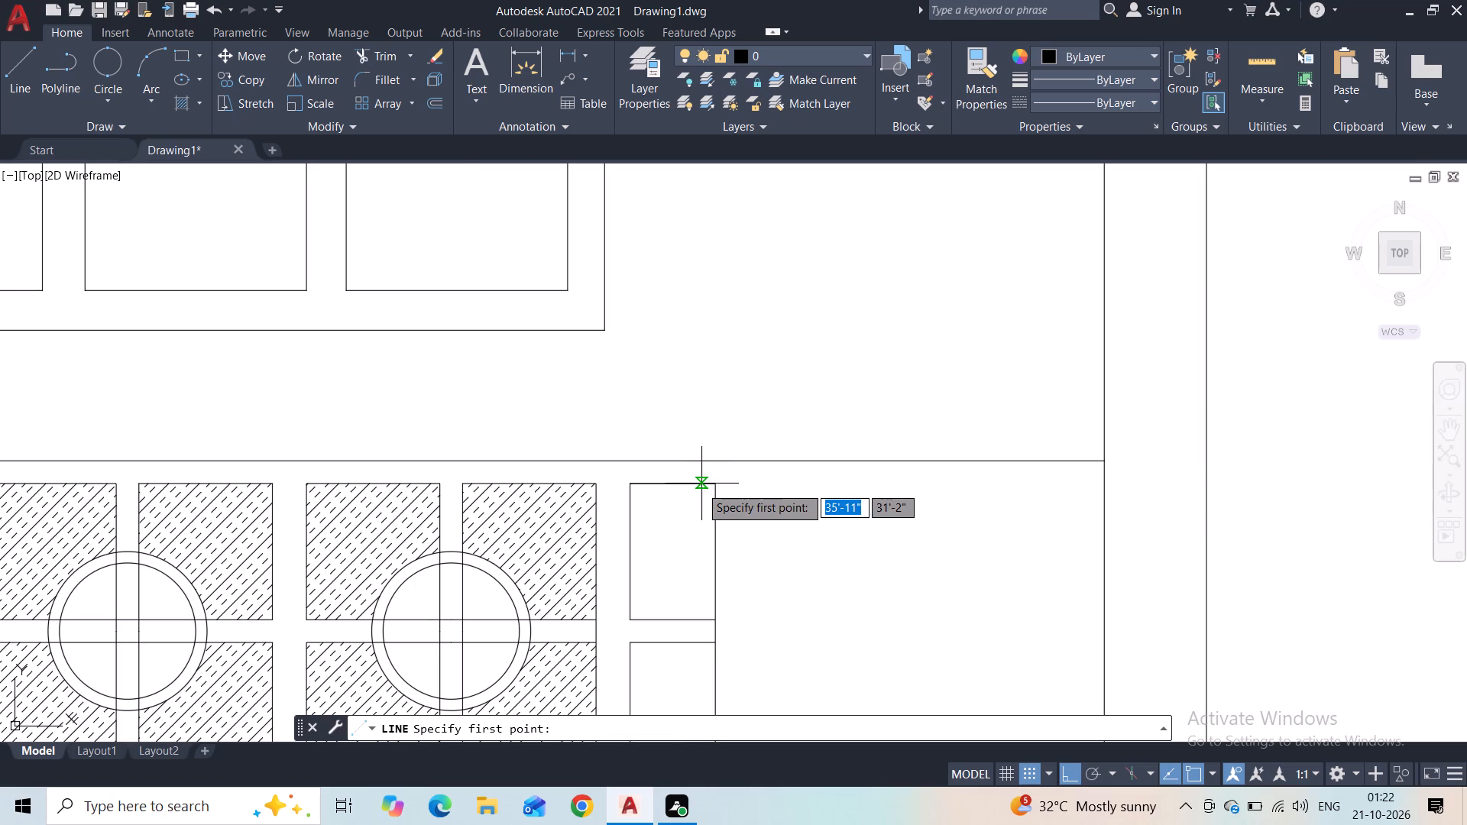
pyautogui.click(717, 486)
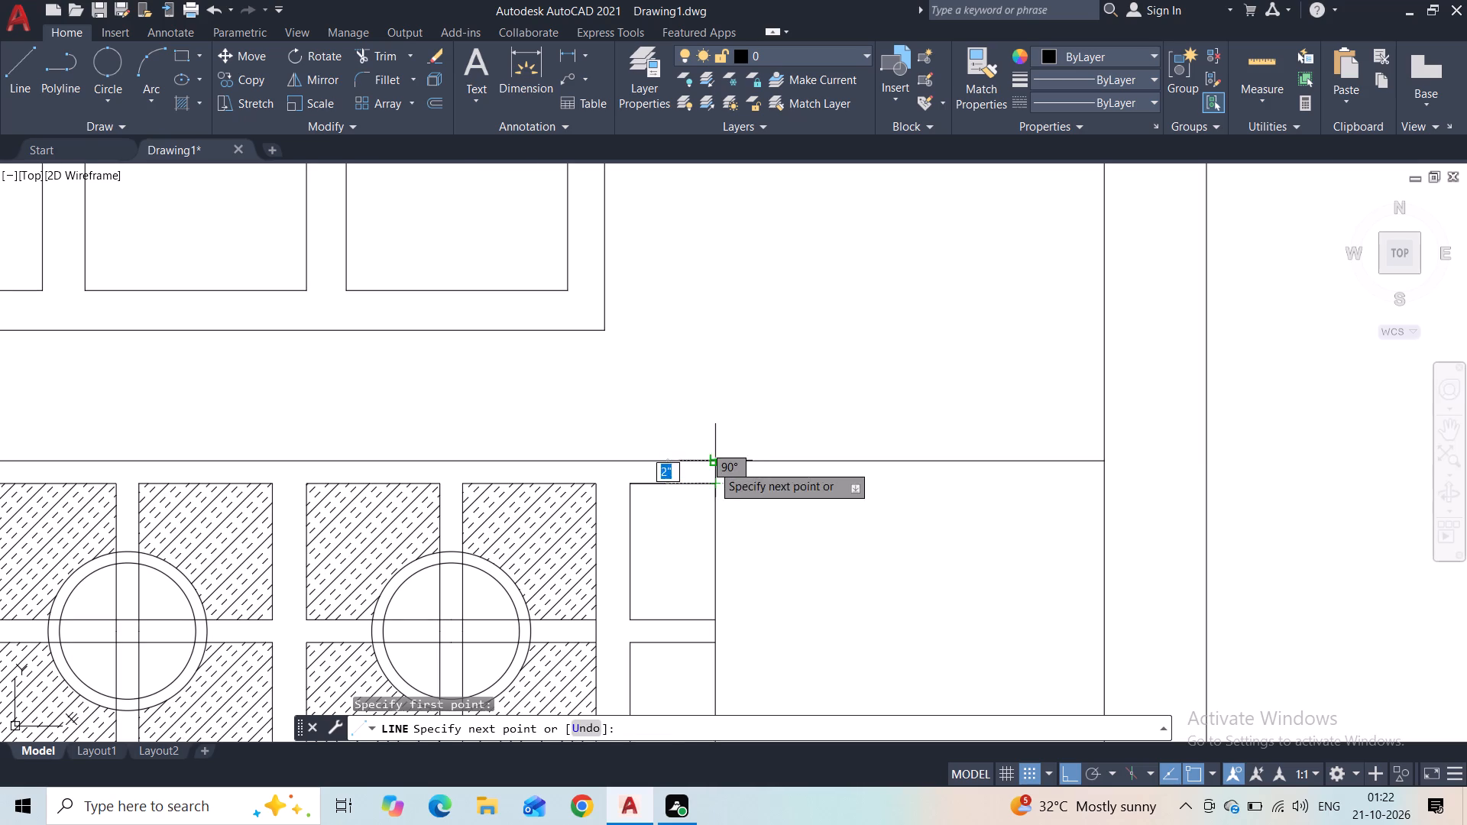
pyautogui.click(712, 464)
pyautogui.press('Escape')
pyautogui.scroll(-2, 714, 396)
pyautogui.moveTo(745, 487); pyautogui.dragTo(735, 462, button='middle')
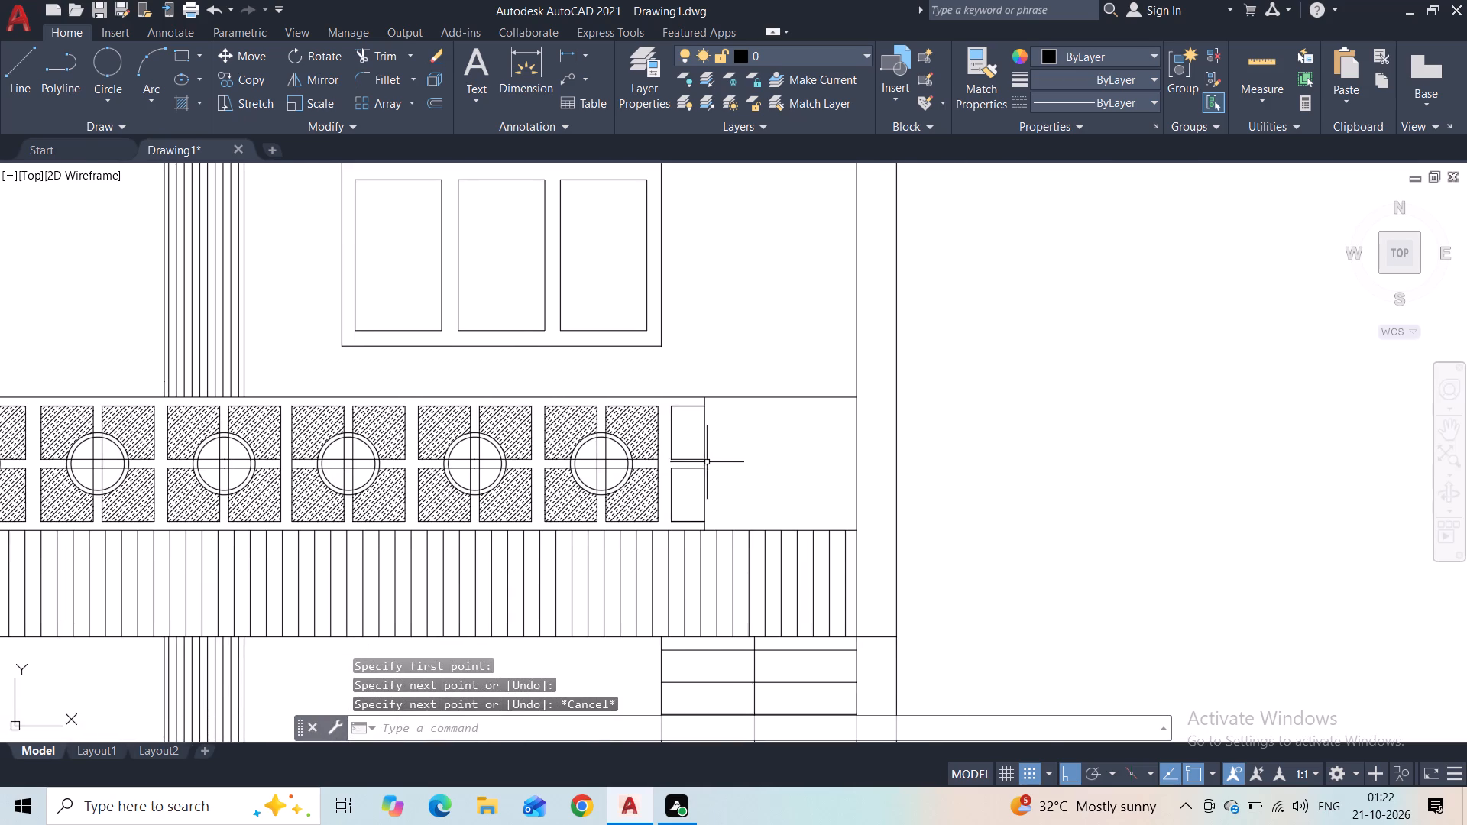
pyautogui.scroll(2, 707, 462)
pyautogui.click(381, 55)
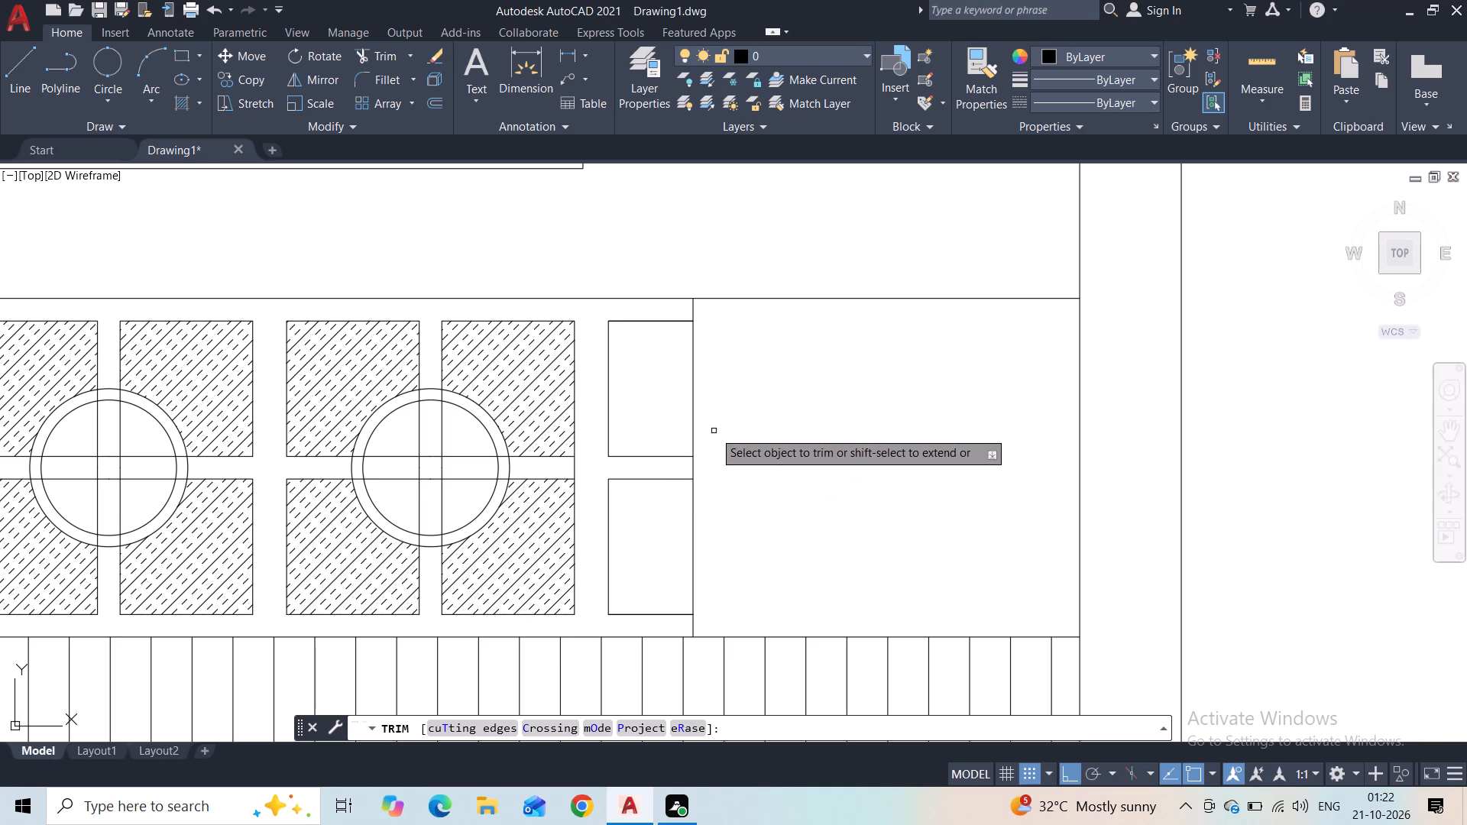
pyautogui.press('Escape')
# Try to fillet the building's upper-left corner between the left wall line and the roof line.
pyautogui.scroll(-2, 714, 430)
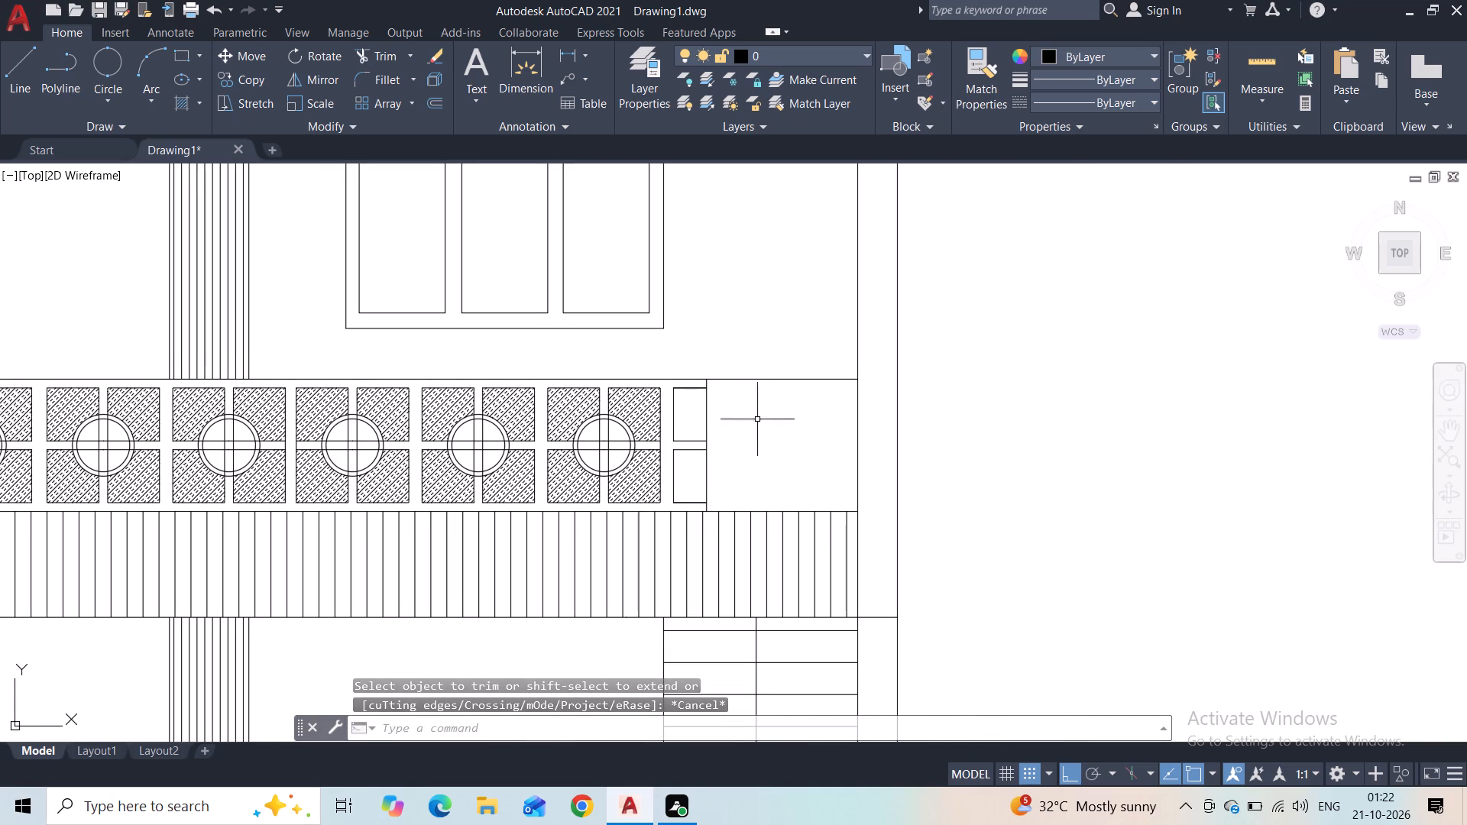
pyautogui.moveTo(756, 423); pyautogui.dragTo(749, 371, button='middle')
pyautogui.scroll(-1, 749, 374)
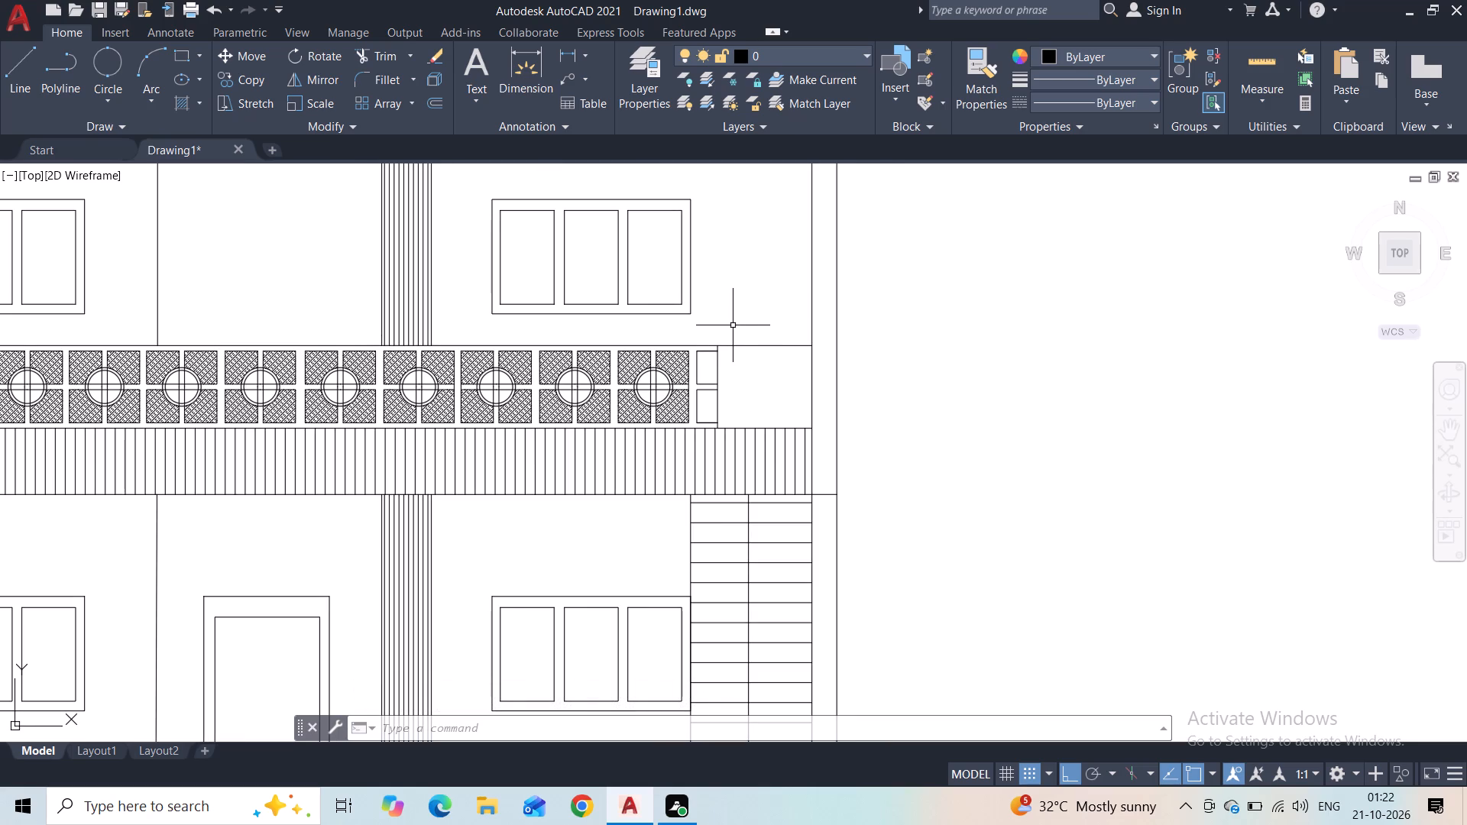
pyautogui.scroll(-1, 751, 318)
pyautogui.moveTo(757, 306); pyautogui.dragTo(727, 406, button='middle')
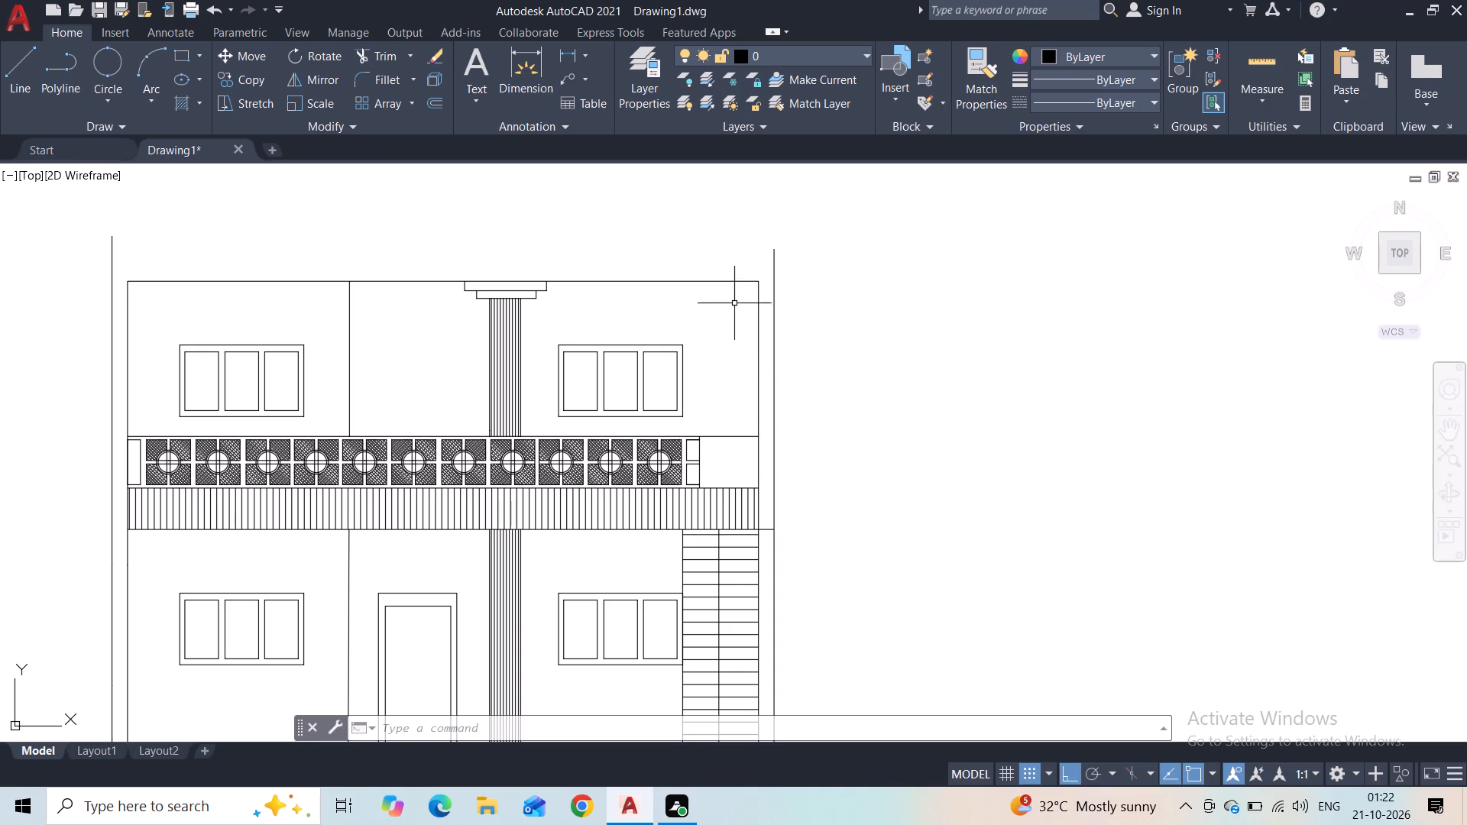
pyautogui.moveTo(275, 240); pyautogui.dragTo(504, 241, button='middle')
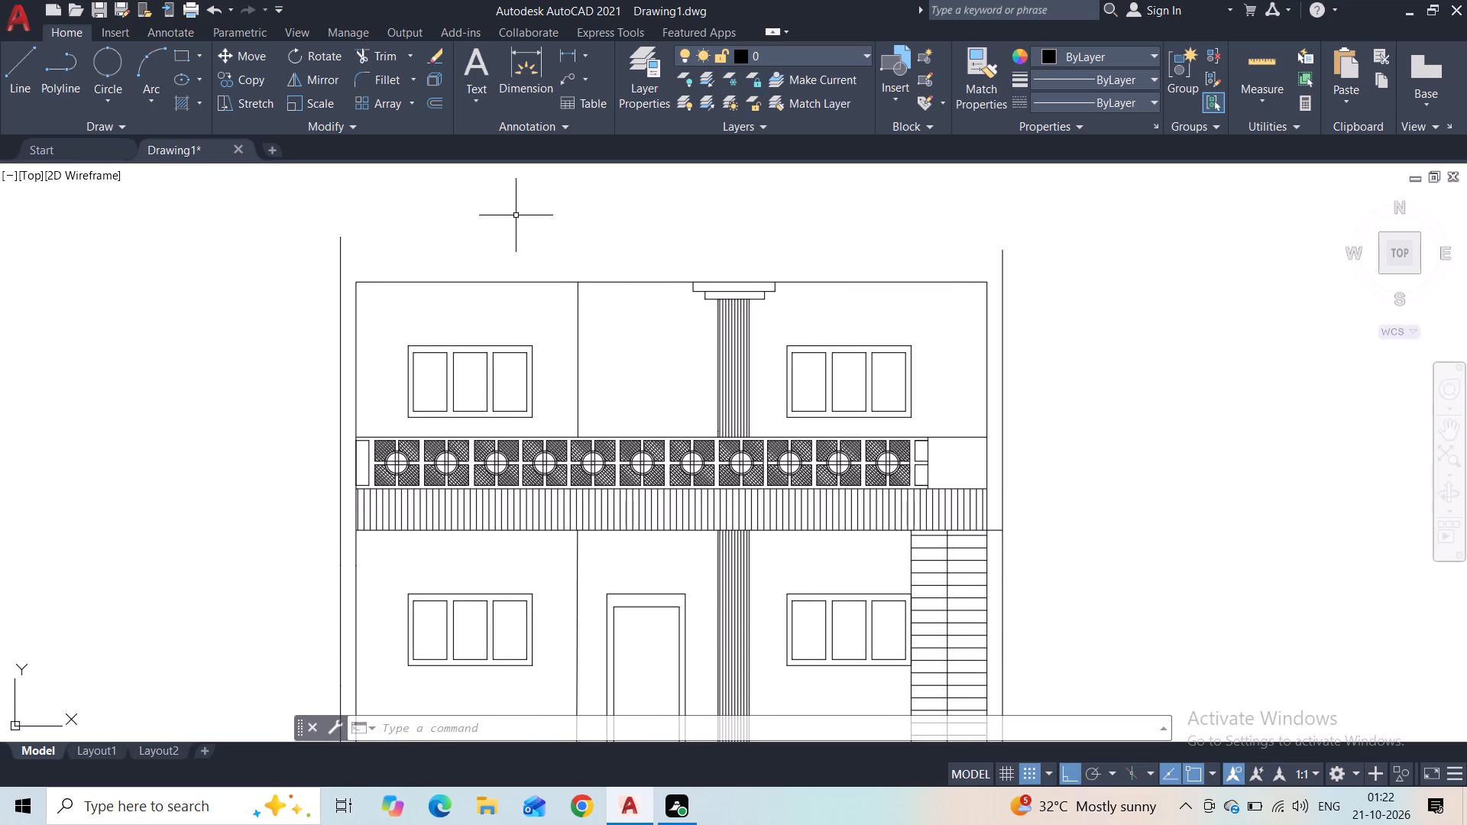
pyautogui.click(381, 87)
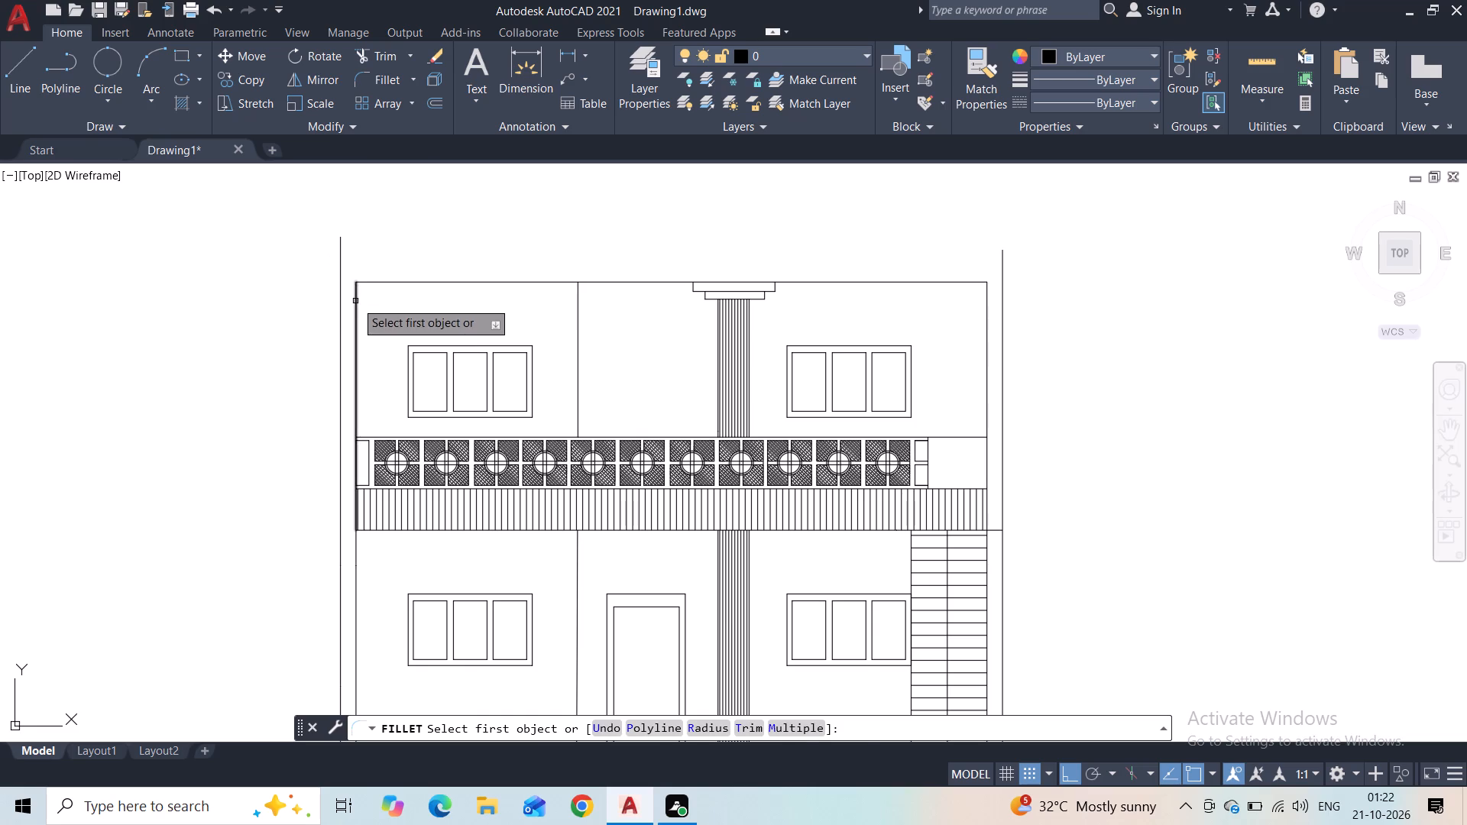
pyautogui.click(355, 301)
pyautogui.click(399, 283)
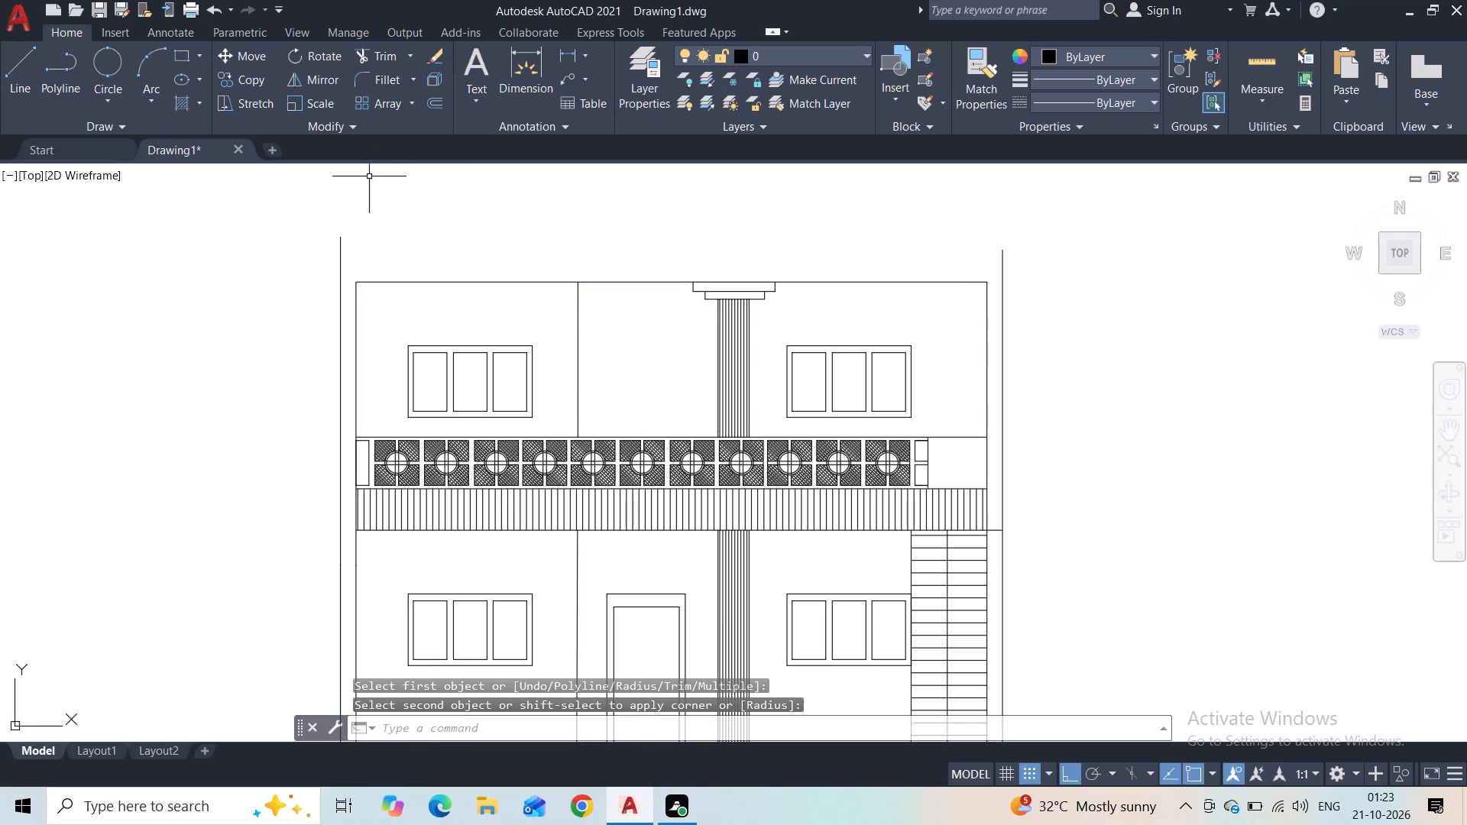
# Draw a two-point circle about 3'-7" in diameter in the upper-left corner, starting on the left wall line and touching the roof line.
pyautogui.click(181, 82)
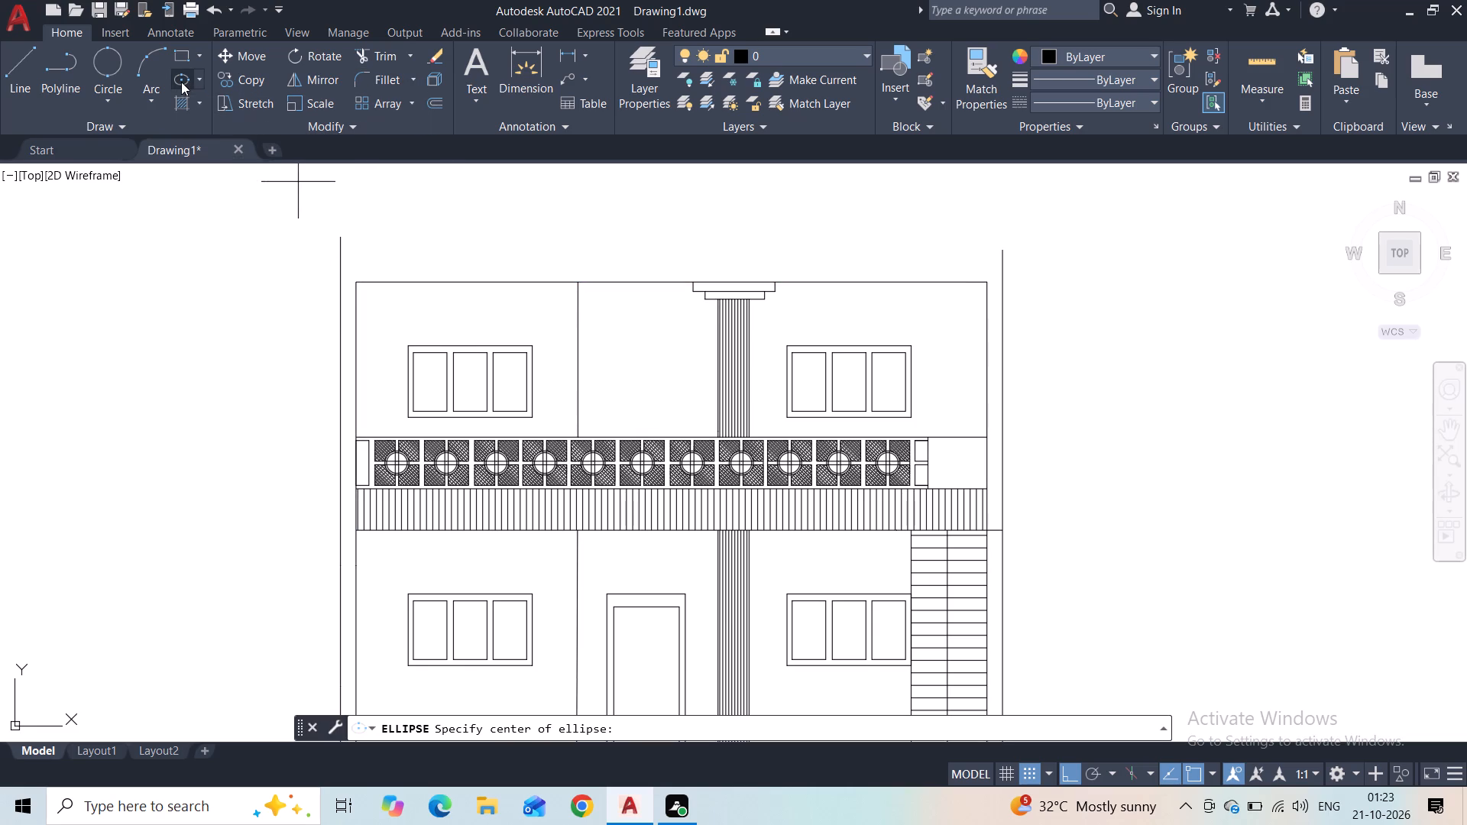
pyautogui.click(117, 104)
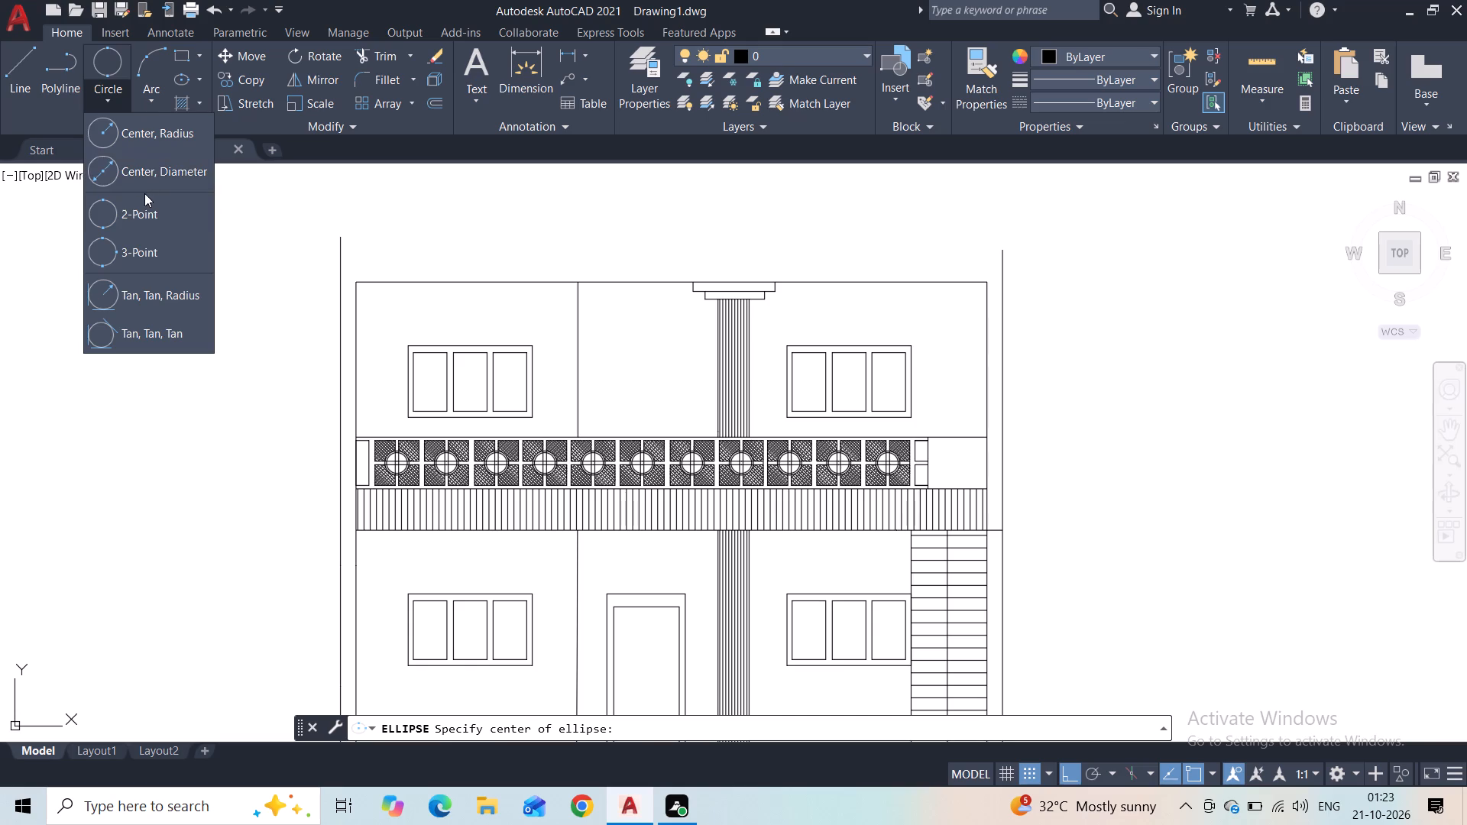
pyautogui.click(140, 202)
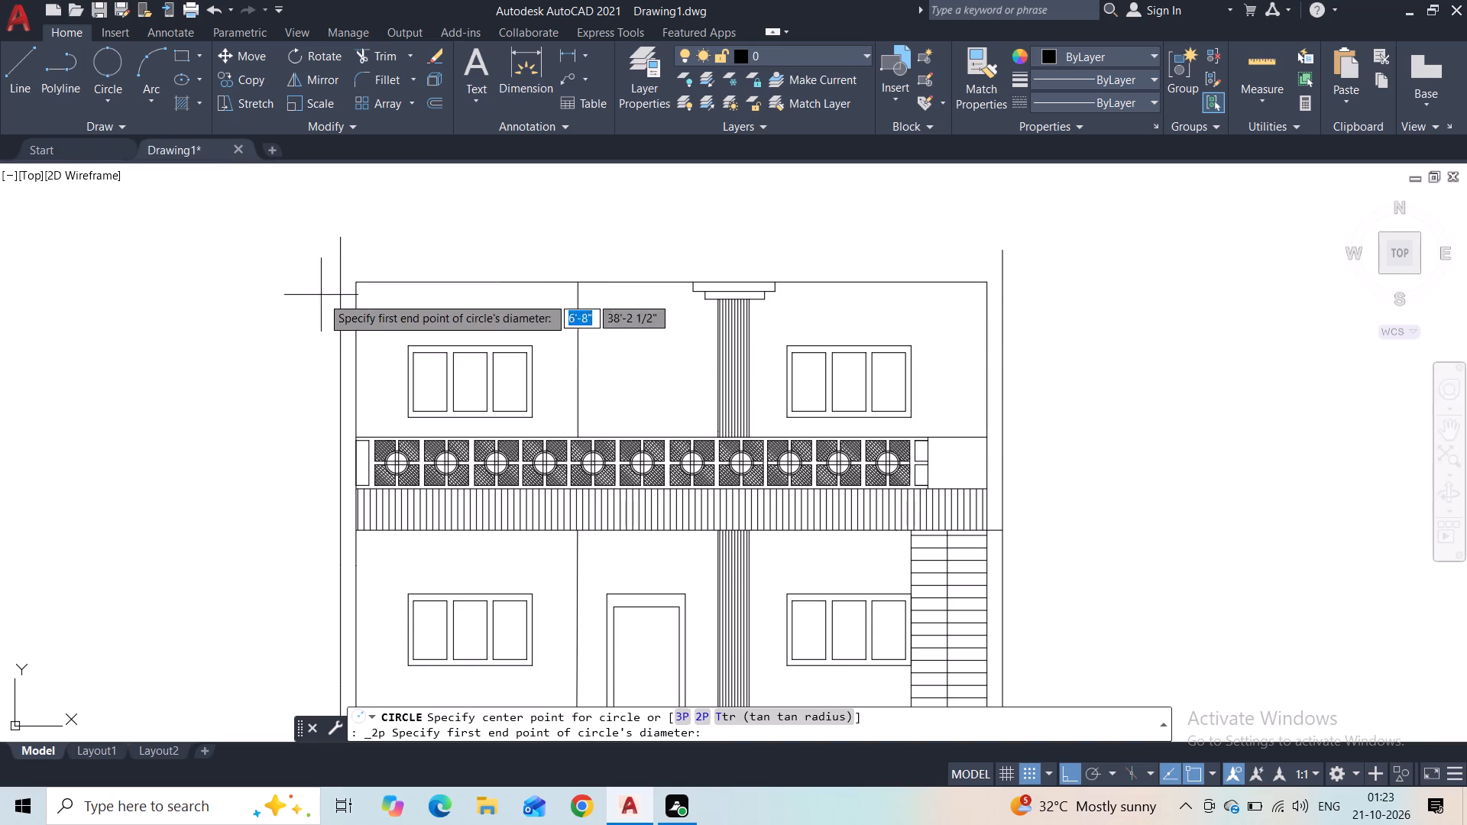
pyautogui.click(353, 319)
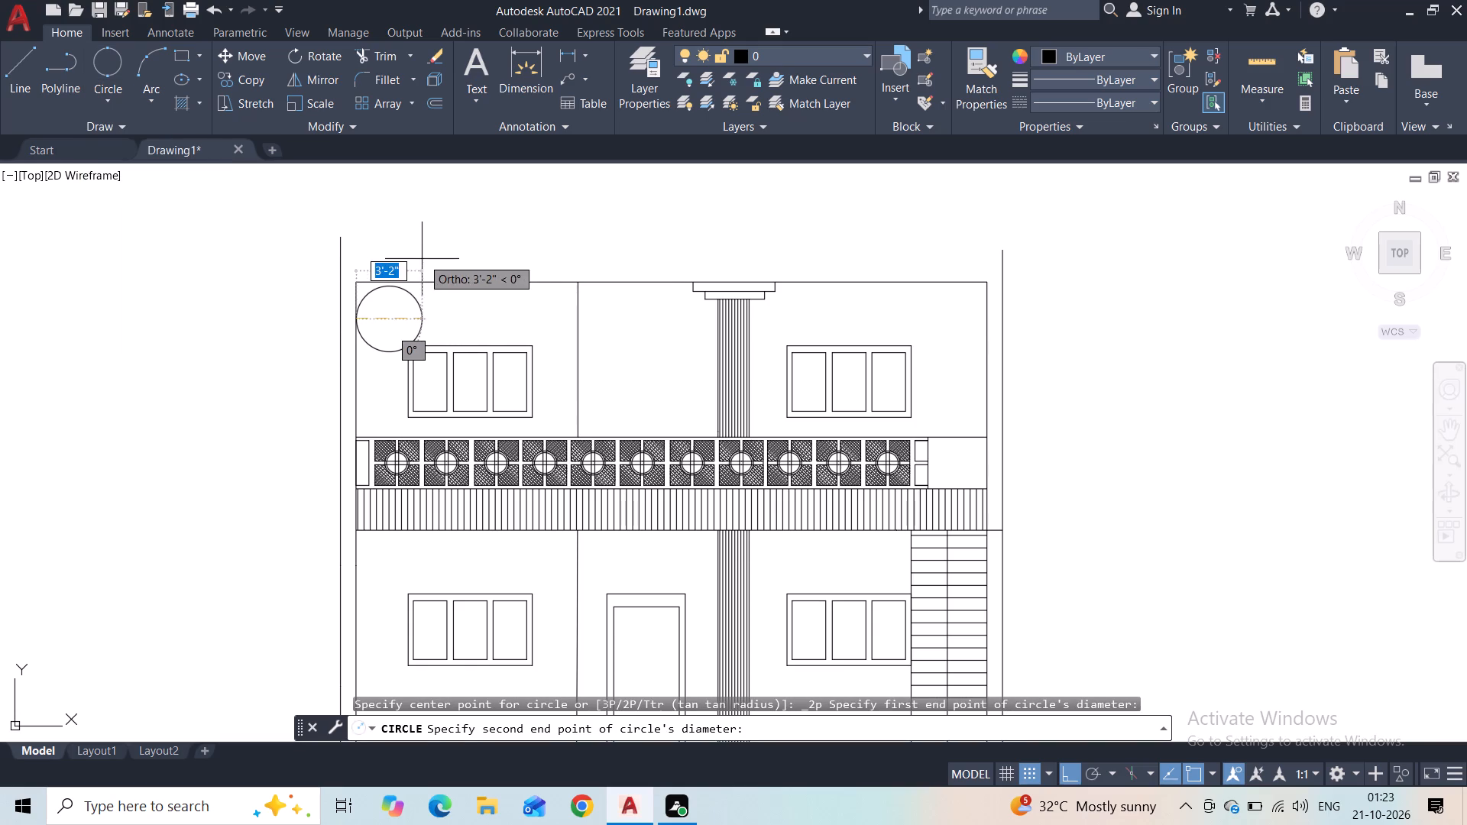
pyautogui.click(430, 302)
# Trim the square corner lines outside the circle and the rest of the circle, leaving a rounded upper-left building corner.
pyautogui.scroll(2, 348, 280)
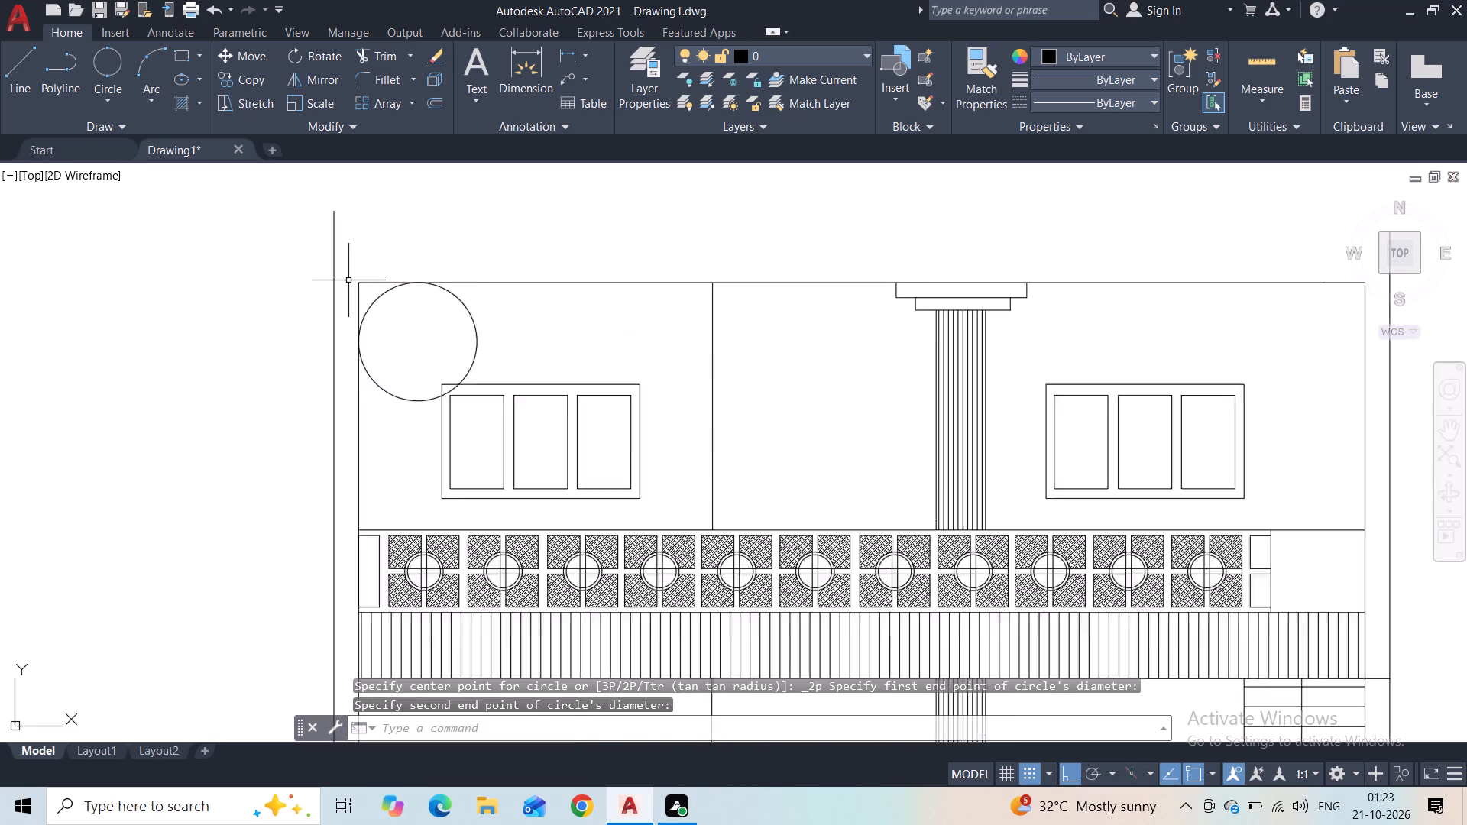
pyautogui.scroll(1, 348, 281)
pyautogui.click(379, 63)
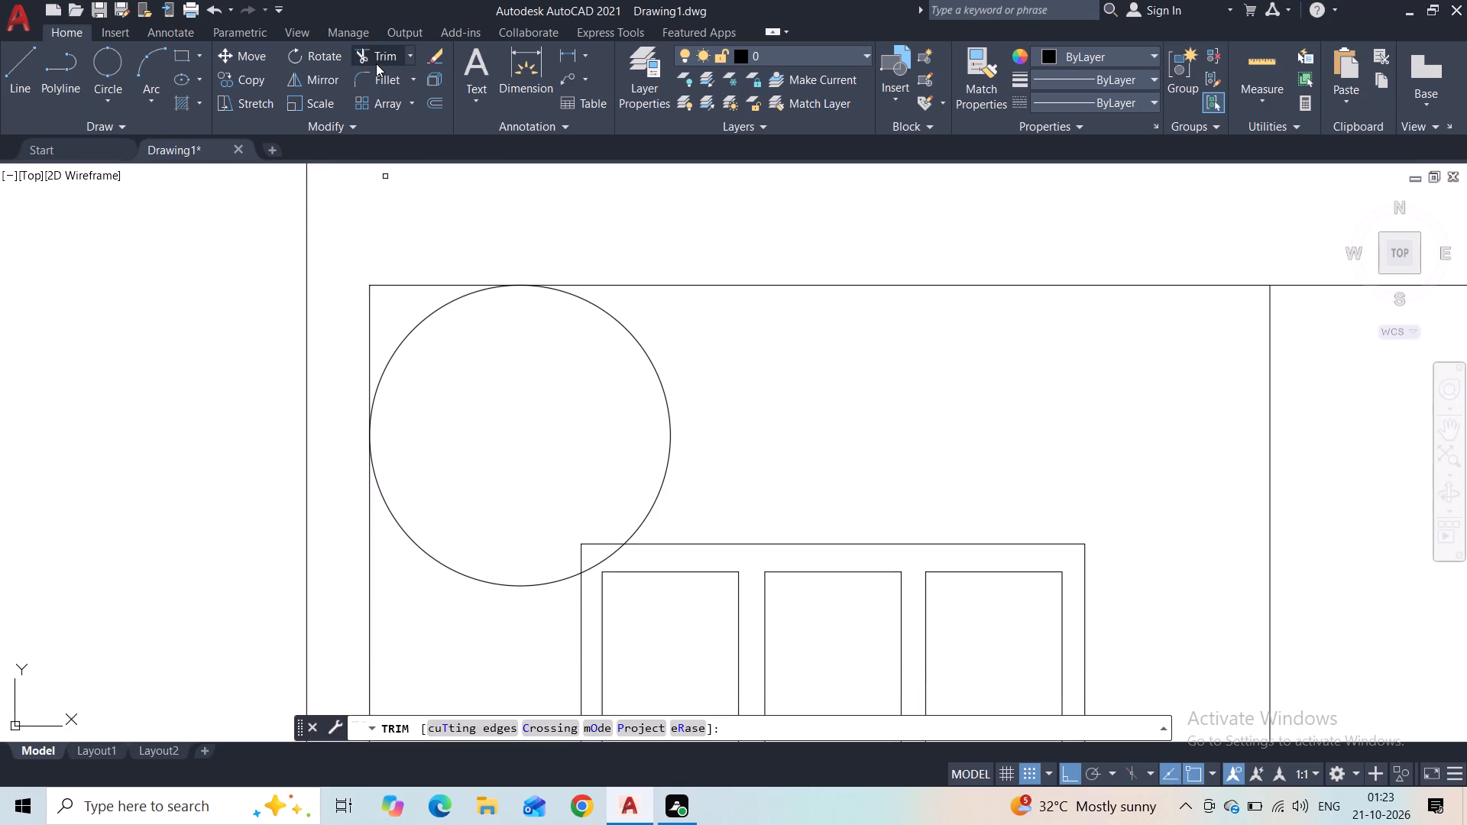
pyautogui.moveTo(448, 255); pyautogui.dragTo(327, 348)
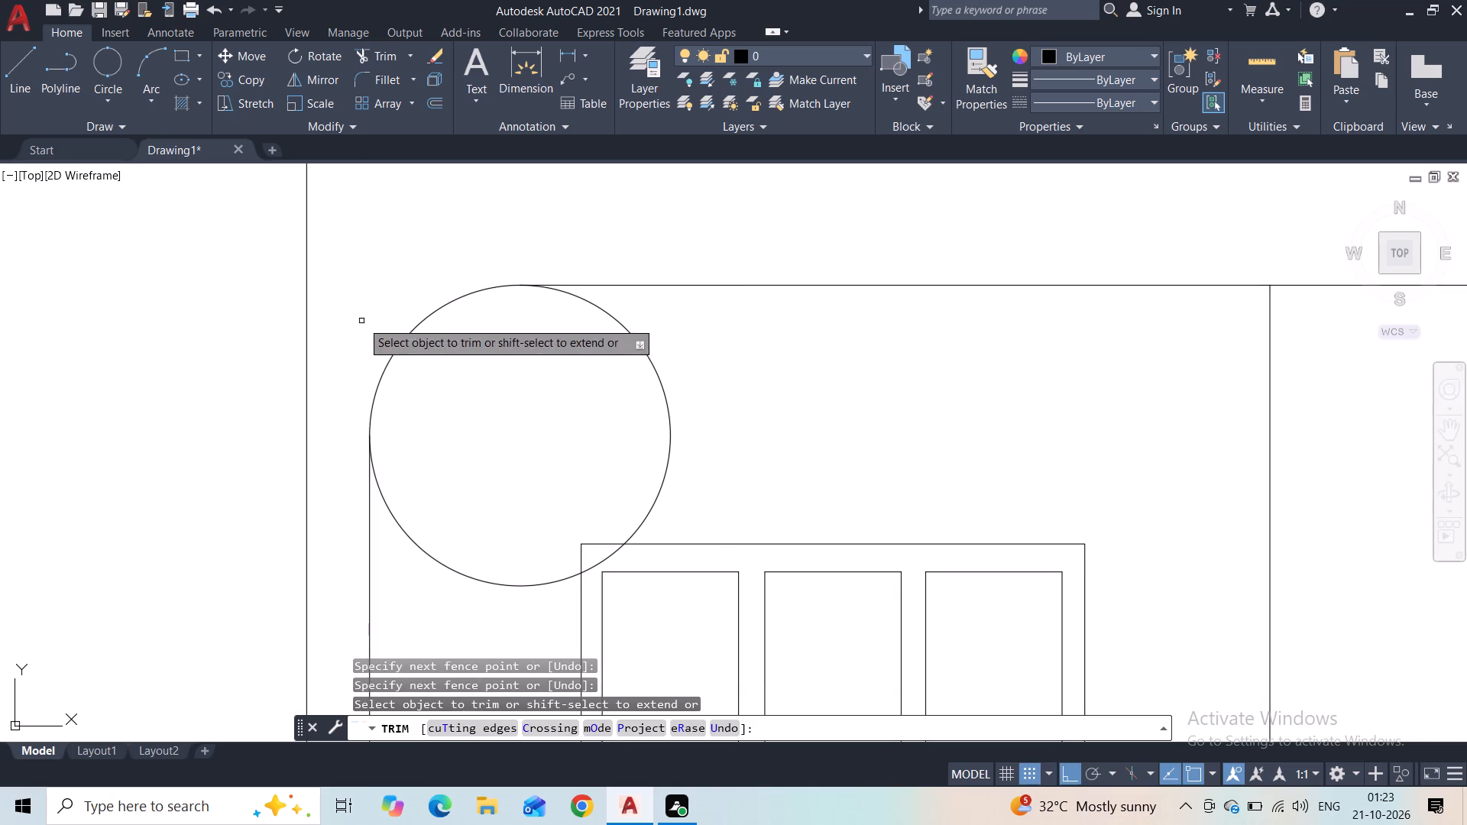
pyautogui.scroll(3, 371, 467)
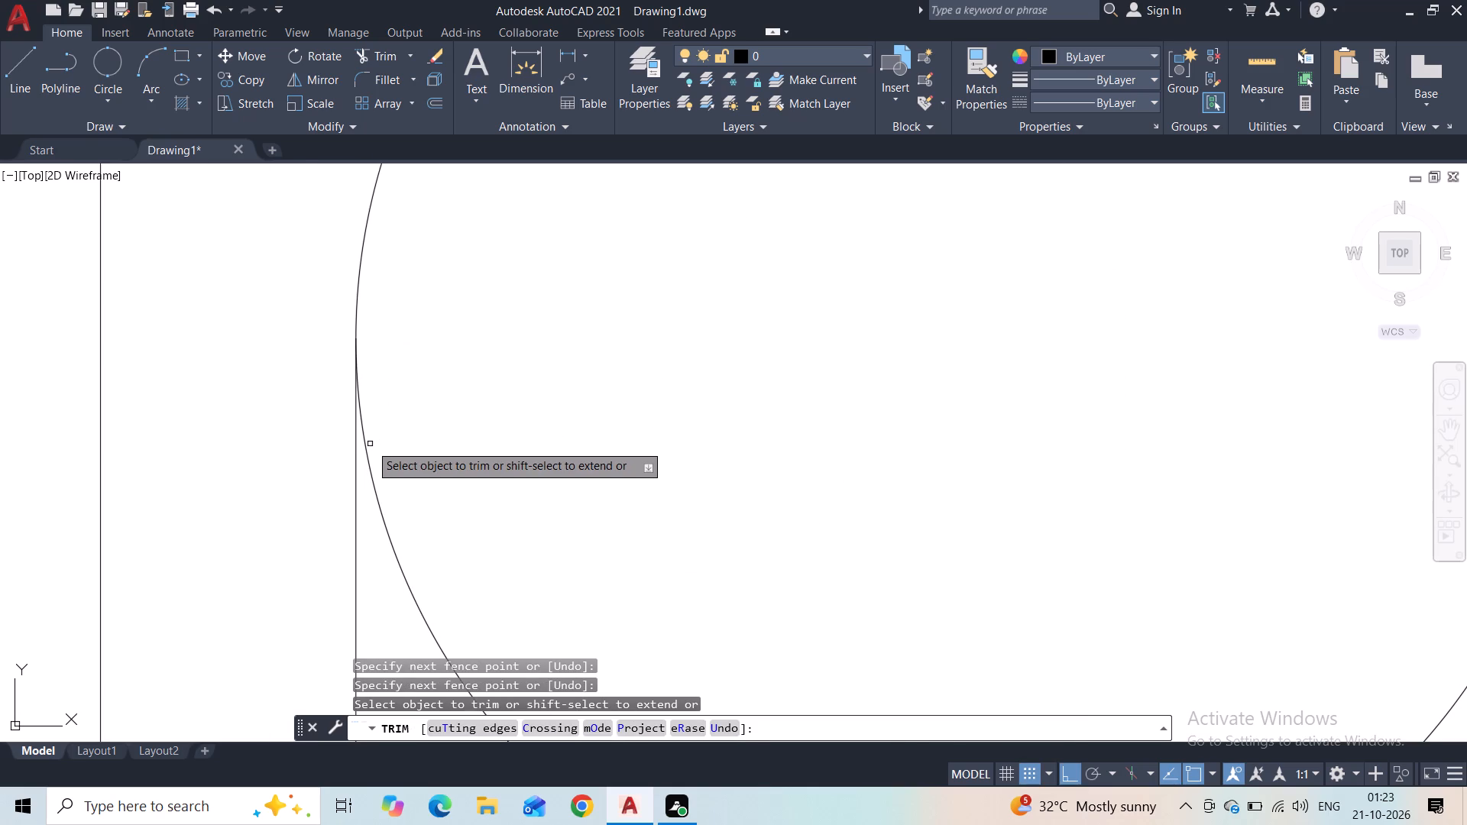
pyautogui.click(366, 448)
pyautogui.scroll(-1, 490, 430)
pyautogui.middleClick(502, 441)
pyautogui.scroll(-2, 502, 441)
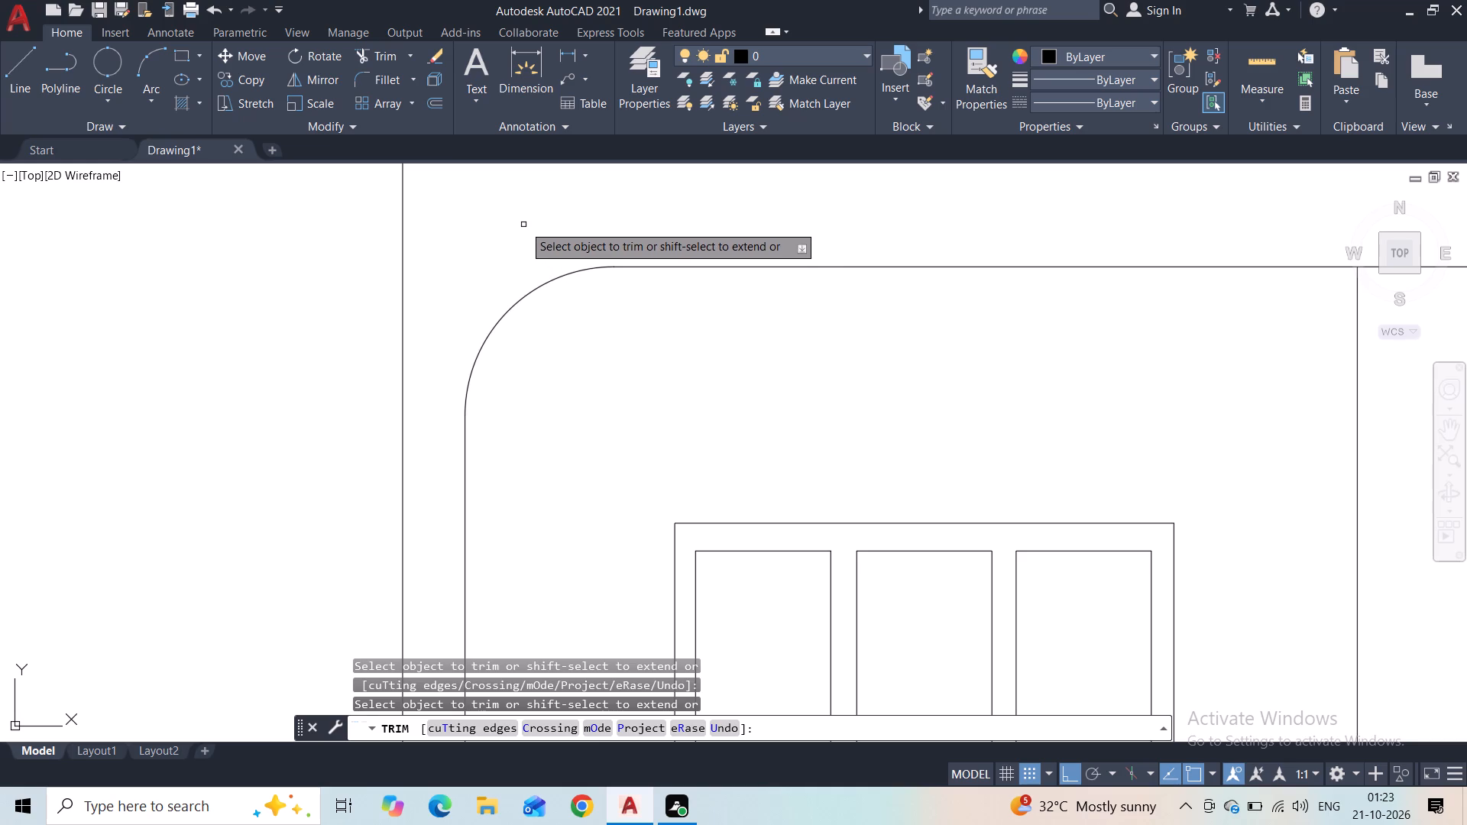
pyautogui.press('Escape')
pyautogui.scroll(-2, 559, 202)
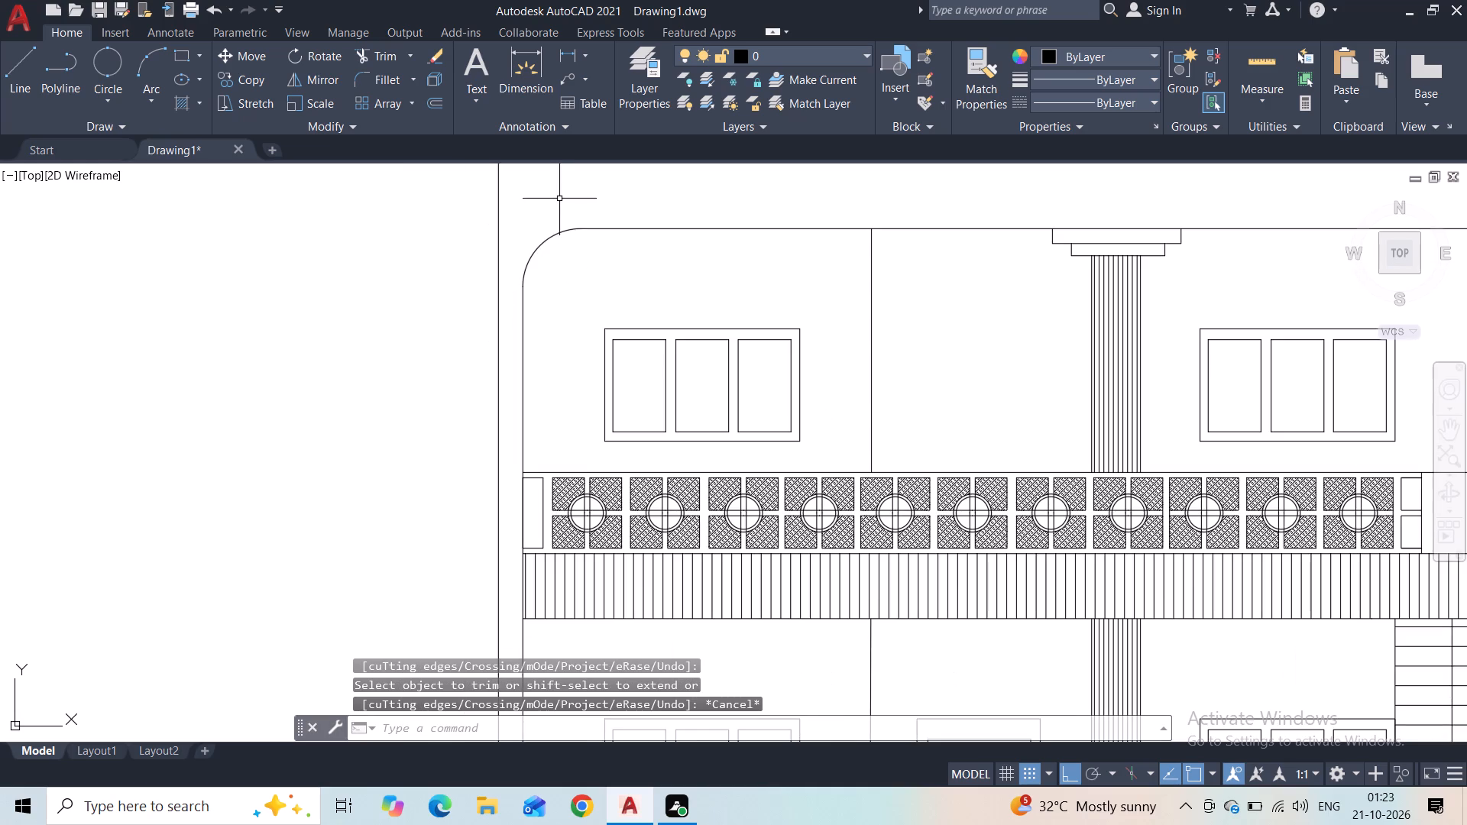
pyautogui.moveTo(581, 270); pyautogui.dragTo(469, 334, button='middle')
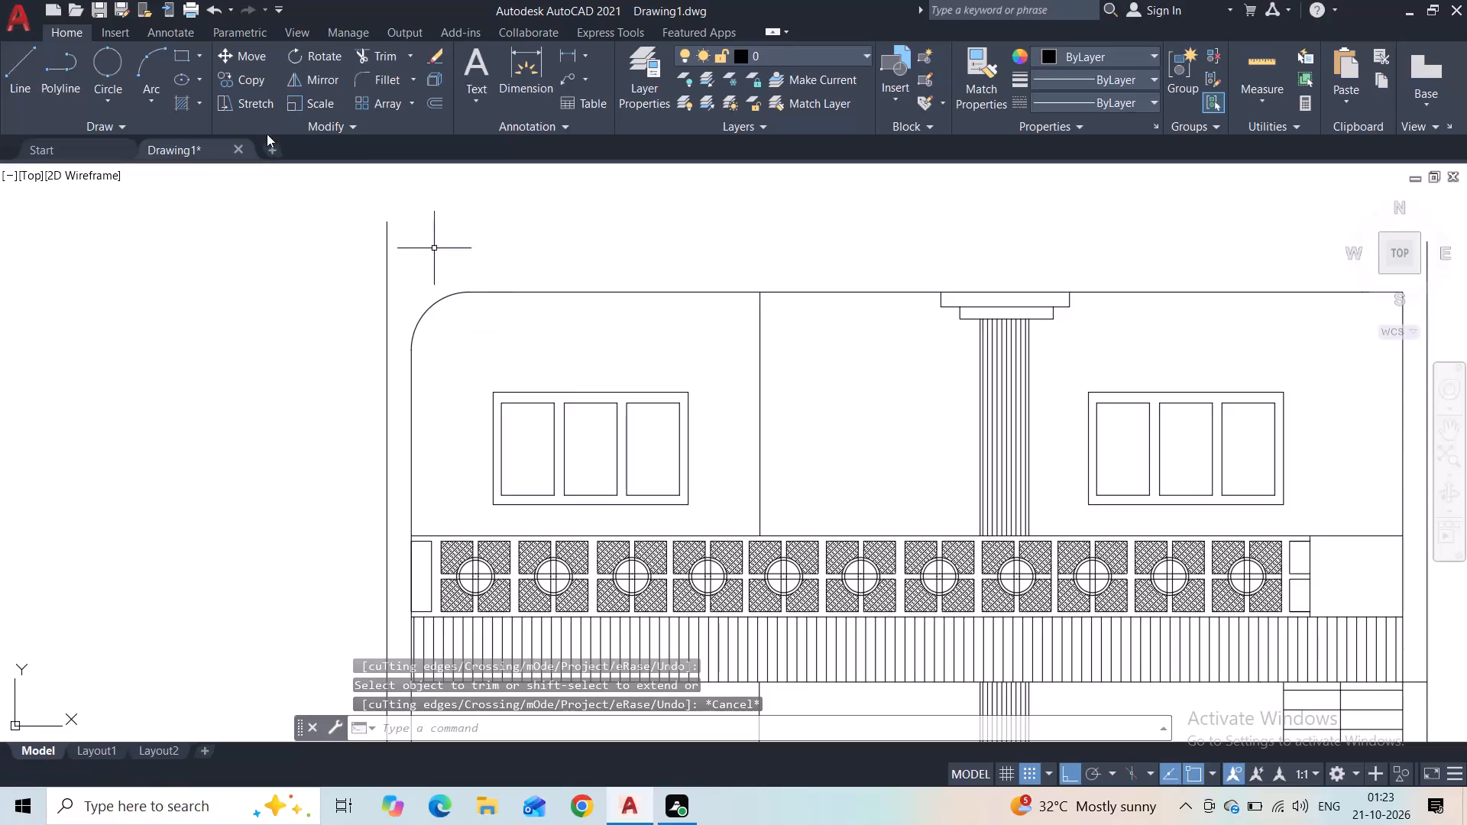
# Draw a line 1' straight up from the roof line near the rounded corner, continuing horizontally to the outer left vertical line.
pyautogui.click(31, 82)
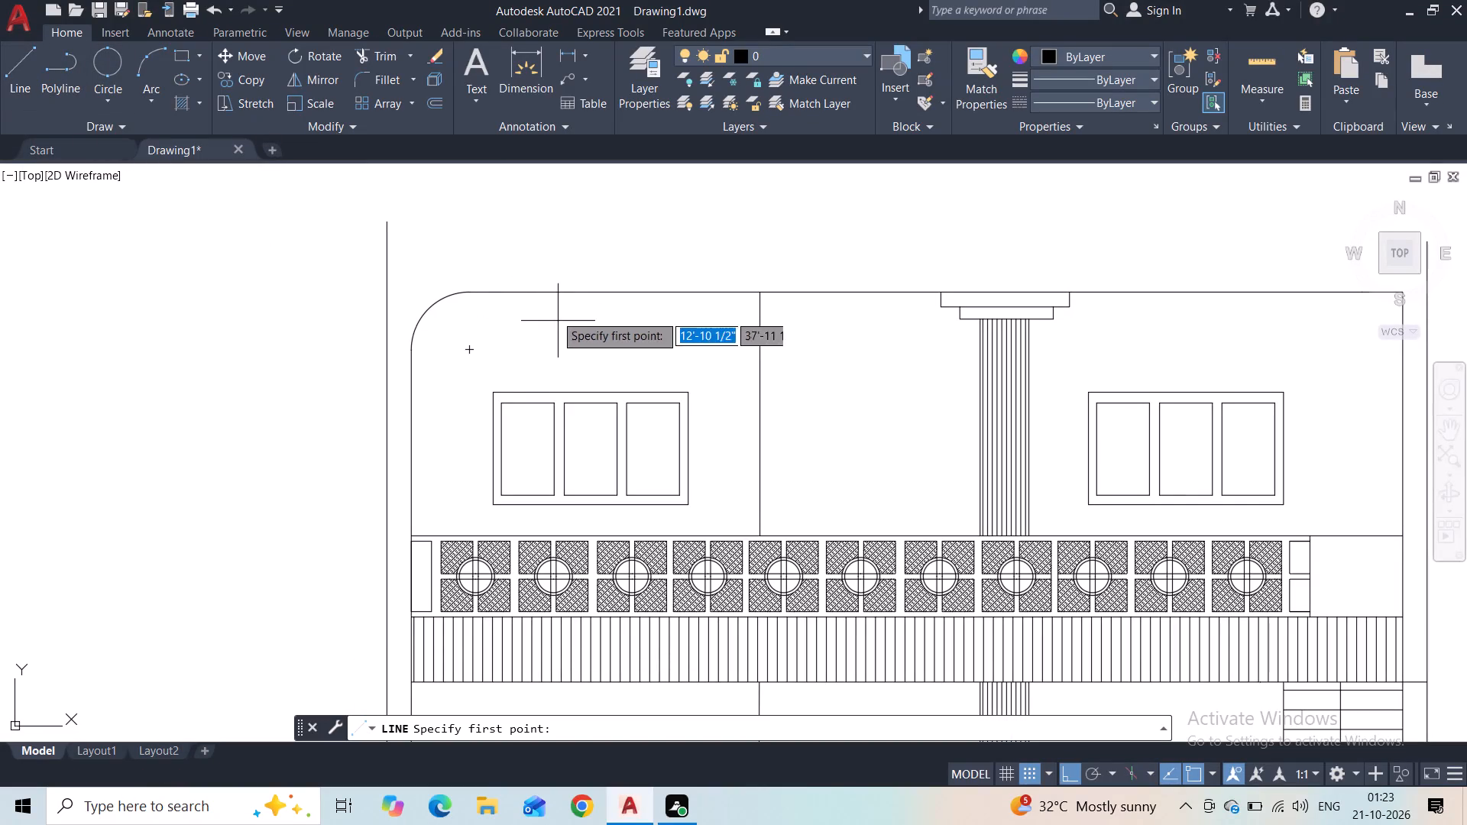
pyautogui.click(535, 285)
pyautogui.write("1'")
pyautogui.press('Return')
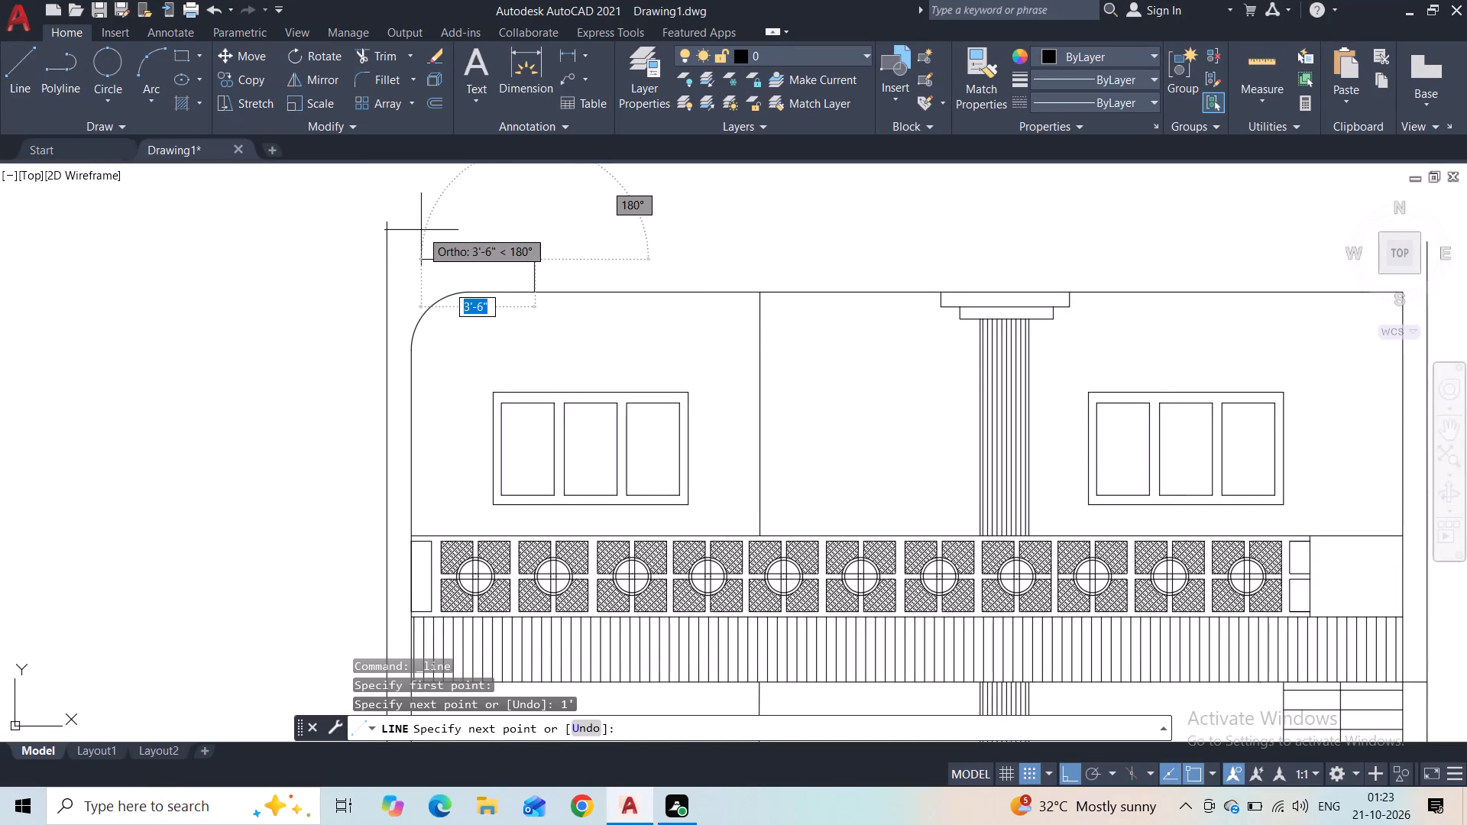
pyautogui.click(386, 261)
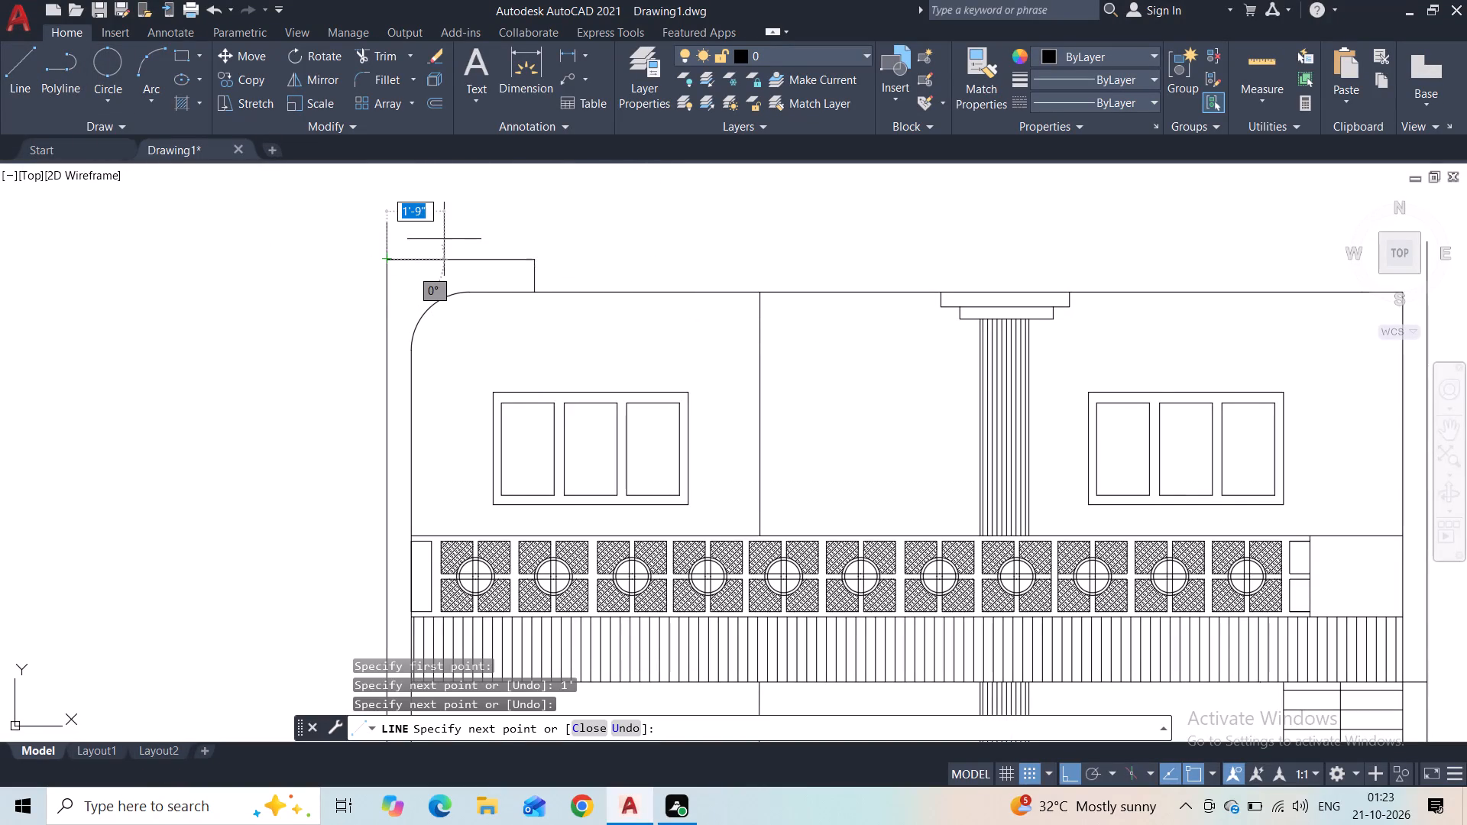
pyautogui.press('Escape')
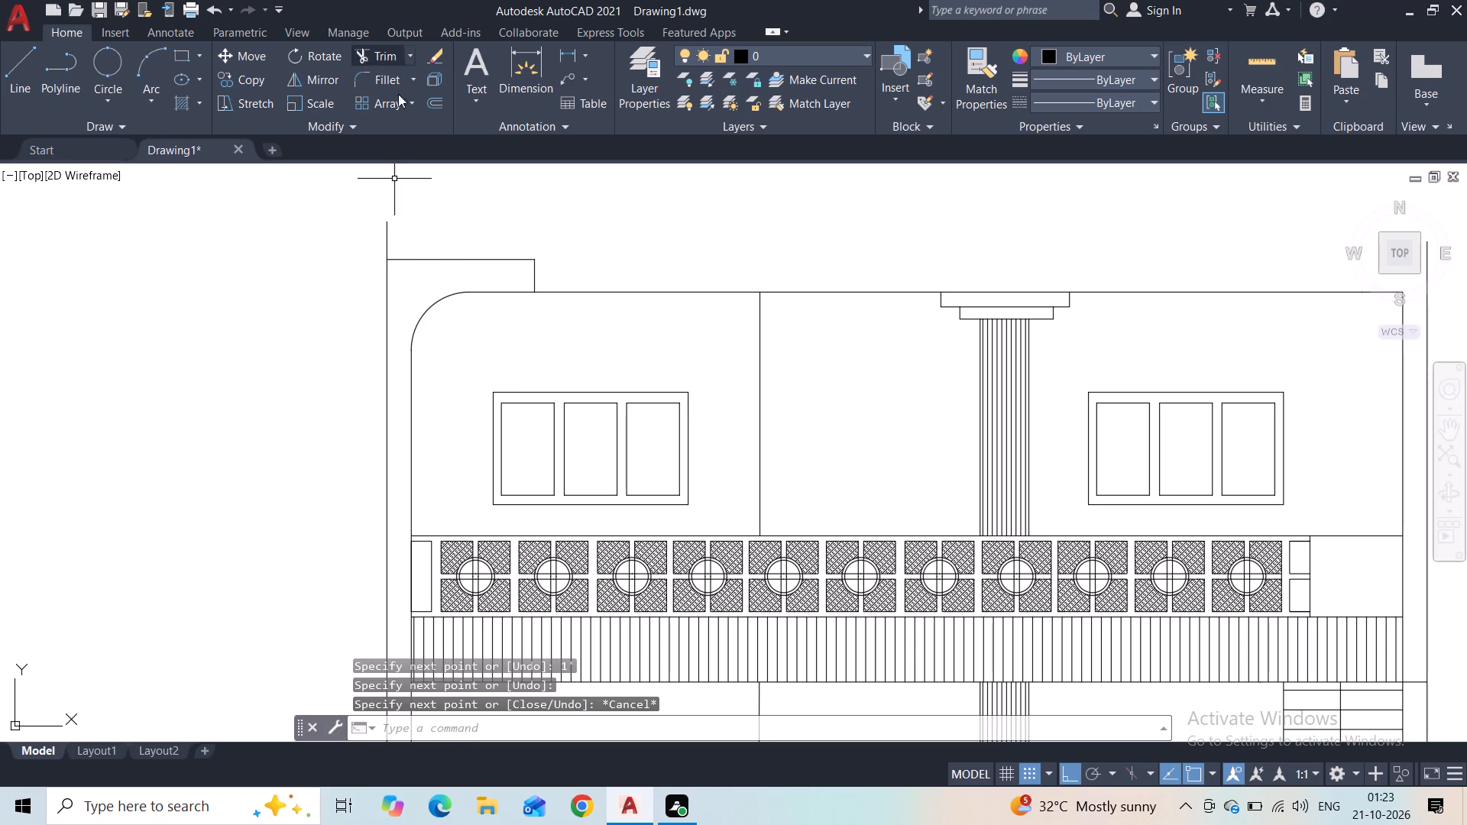
# Draw a horizontal line from the top of the 1' riser across to the outer right vertical line.
pyautogui.click(1, 63)
pyautogui.click(7, 79)
pyautogui.moveTo(601, 241); pyautogui.dragTo(286, 238, button='middle')
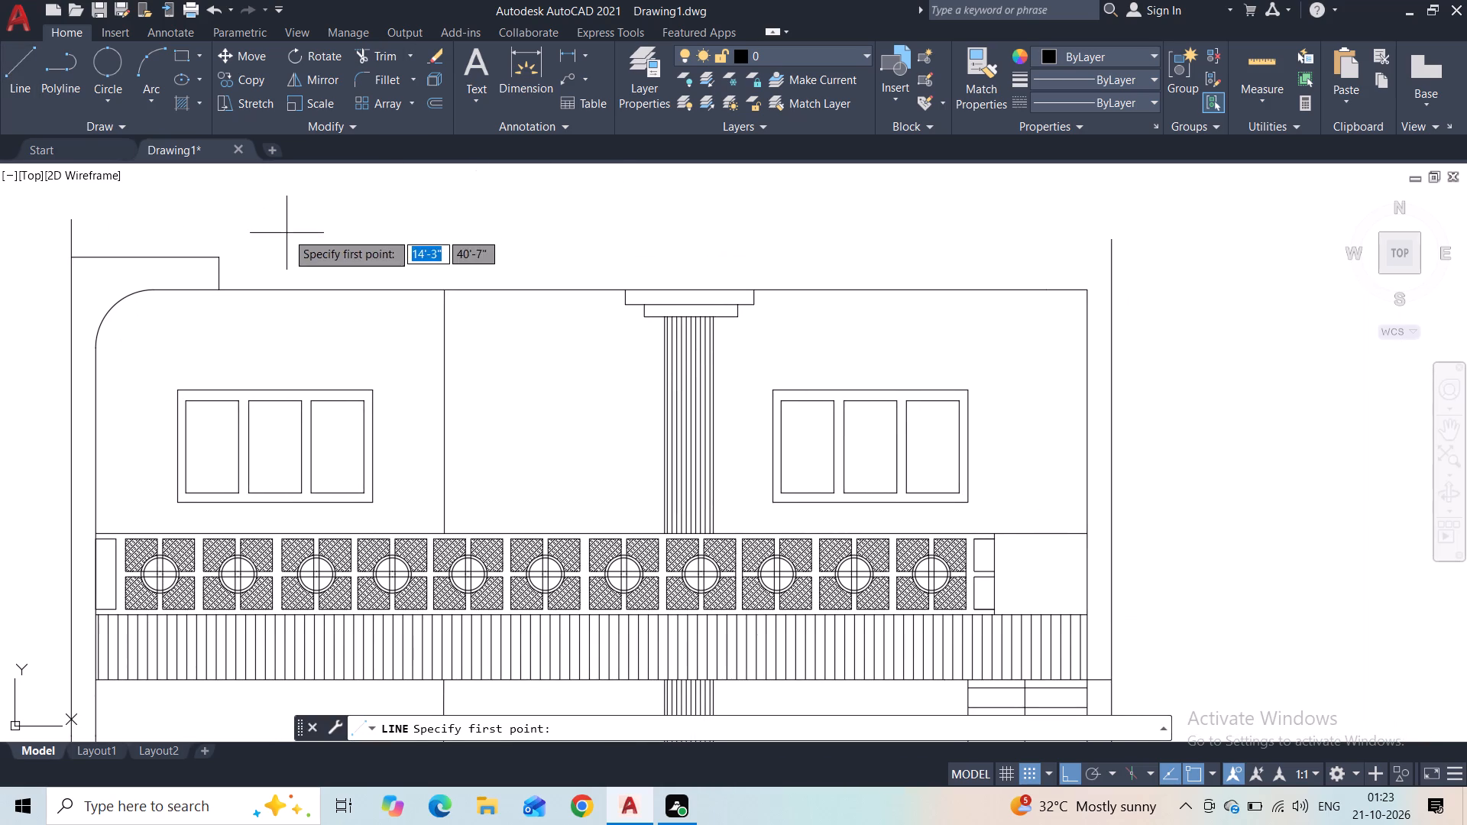
pyautogui.click(222, 260)
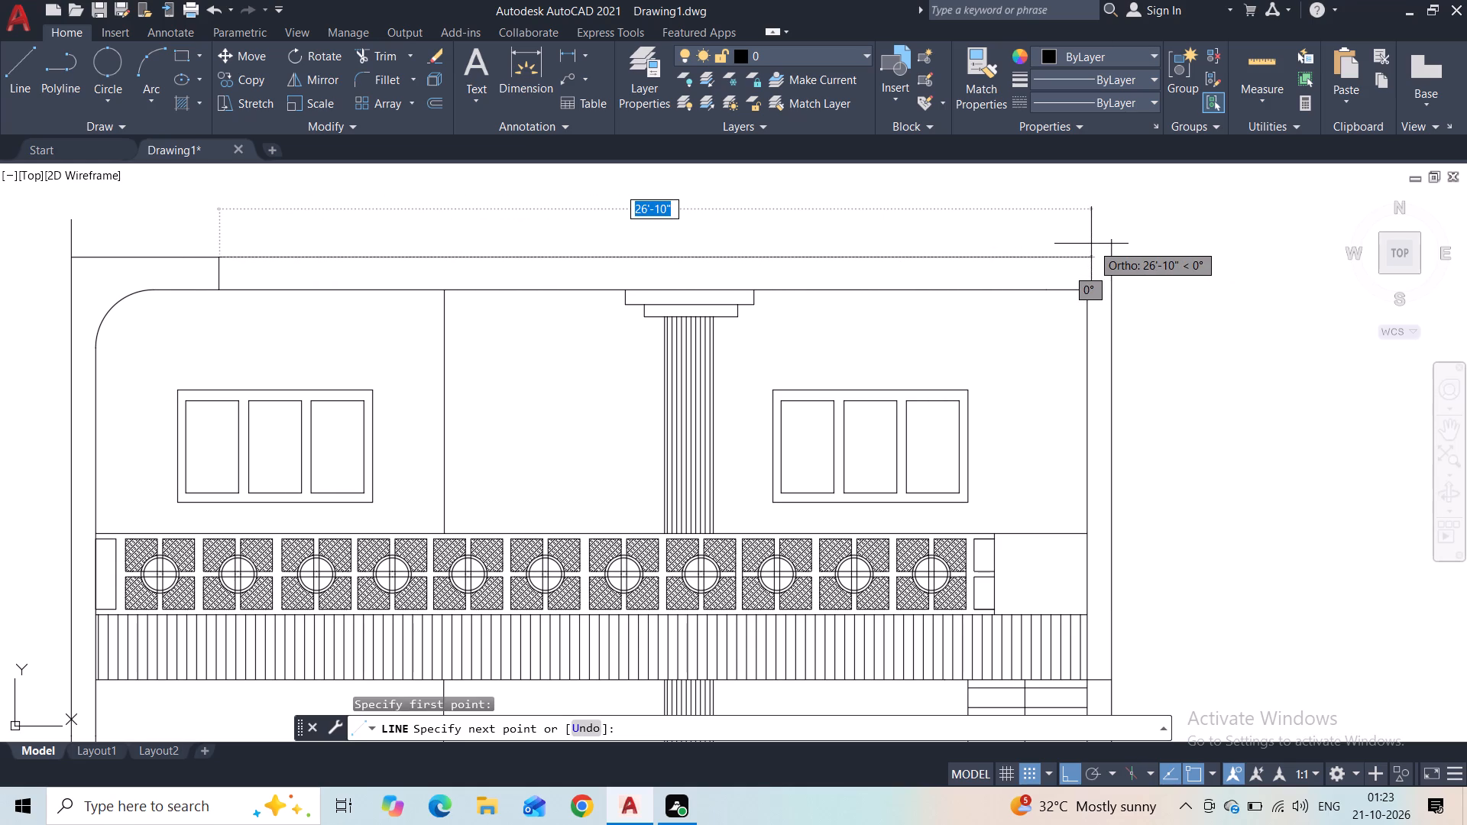
pyautogui.click(1112, 257)
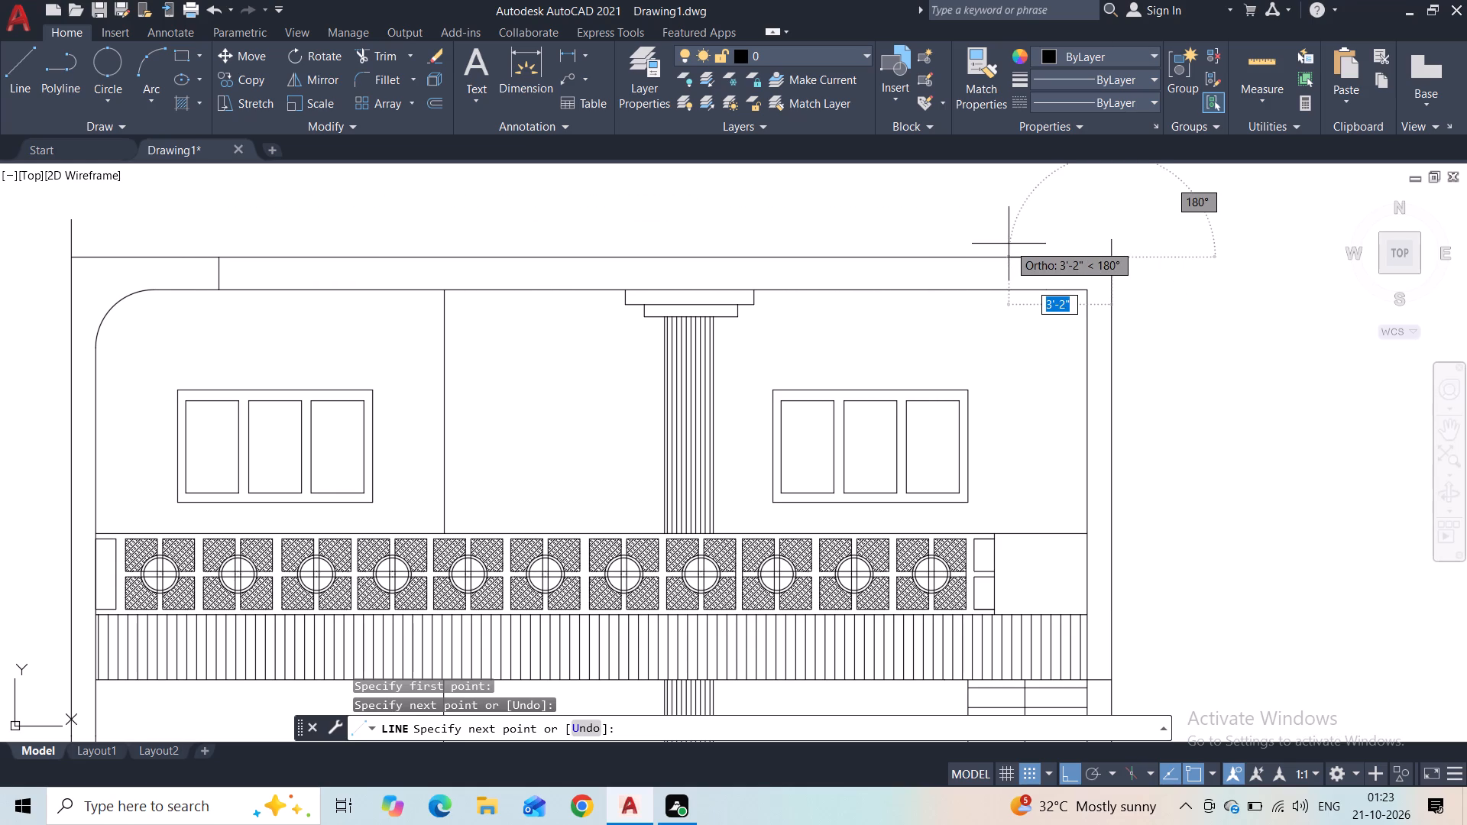
pyautogui.press('Escape')
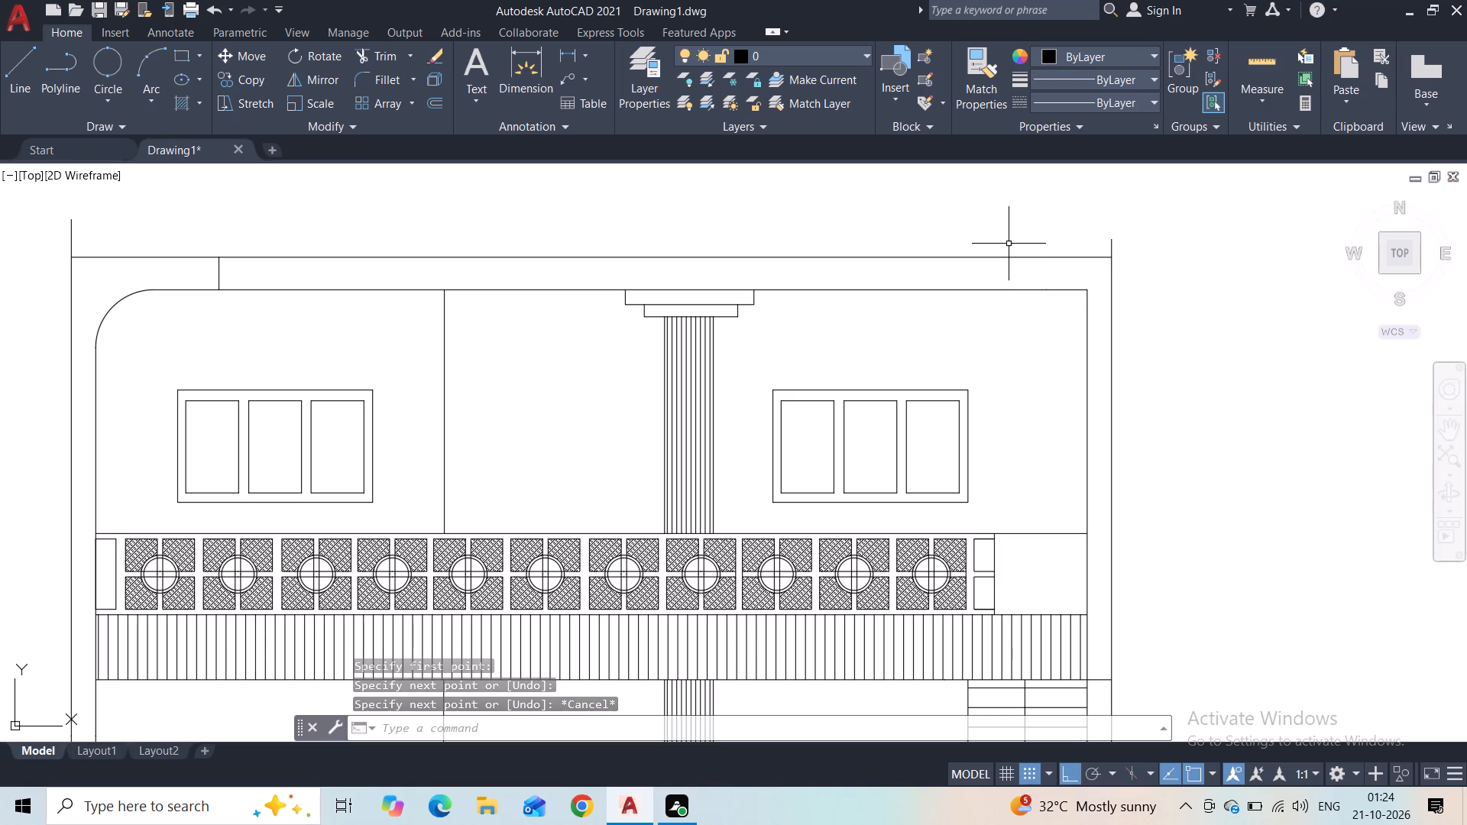
# Draw a short horizontal line from the roof line's right corner to the outer right vertical line.
pyautogui.scroll(2, 1070, 290)
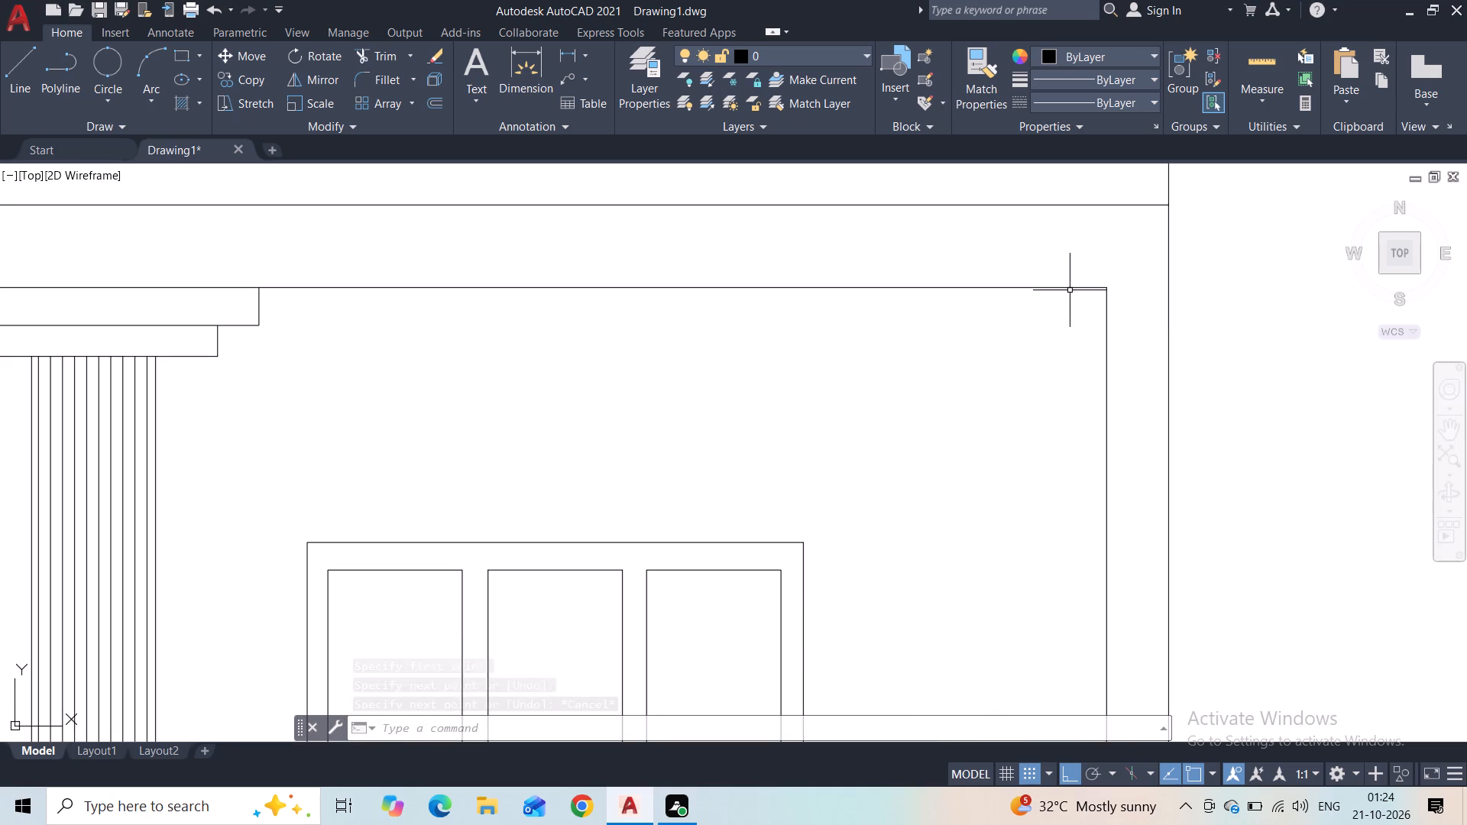
pyautogui.press('space')
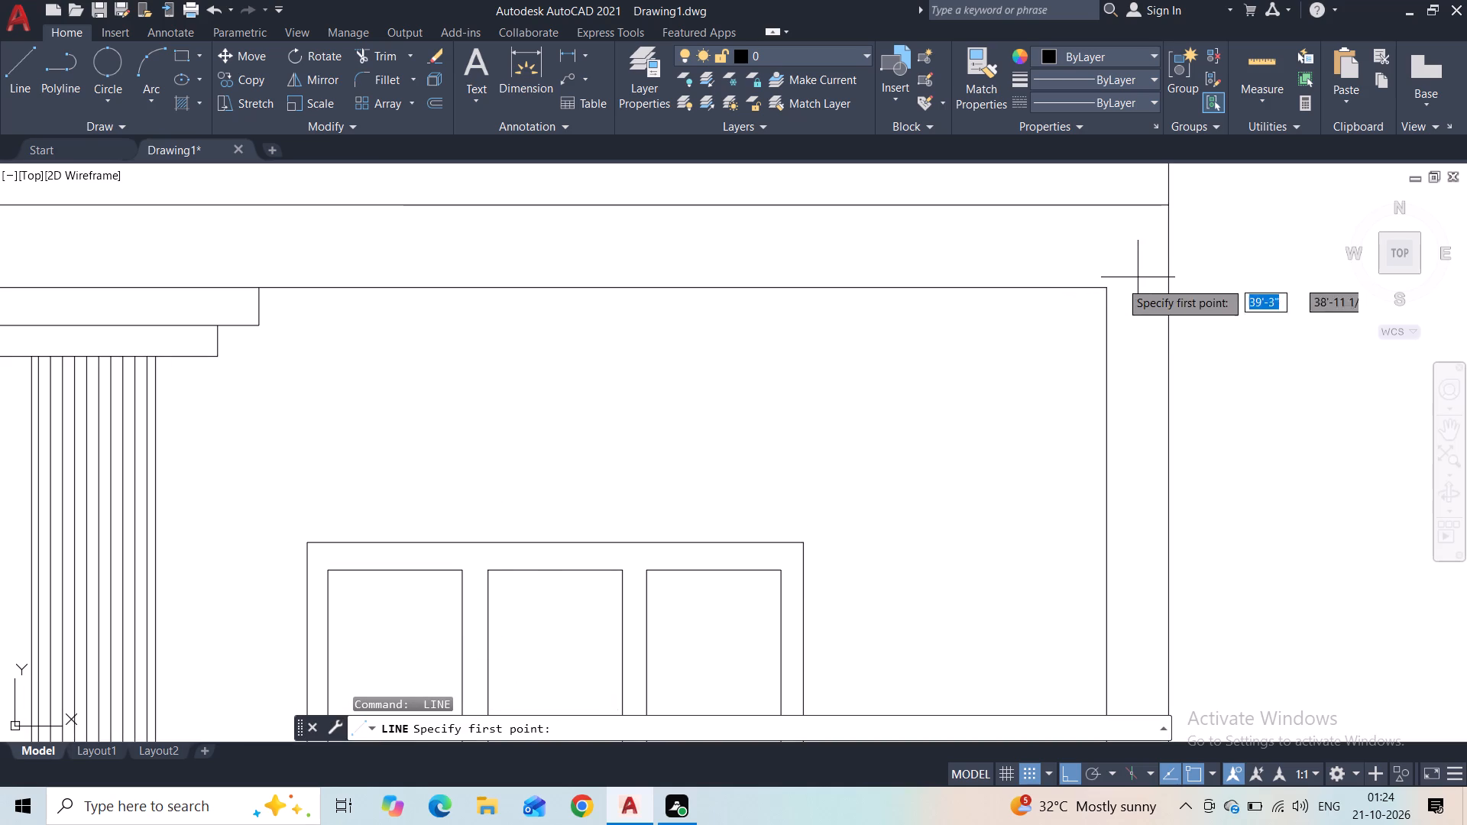
pyautogui.click(1107, 286)
pyautogui.click(1173, 293)
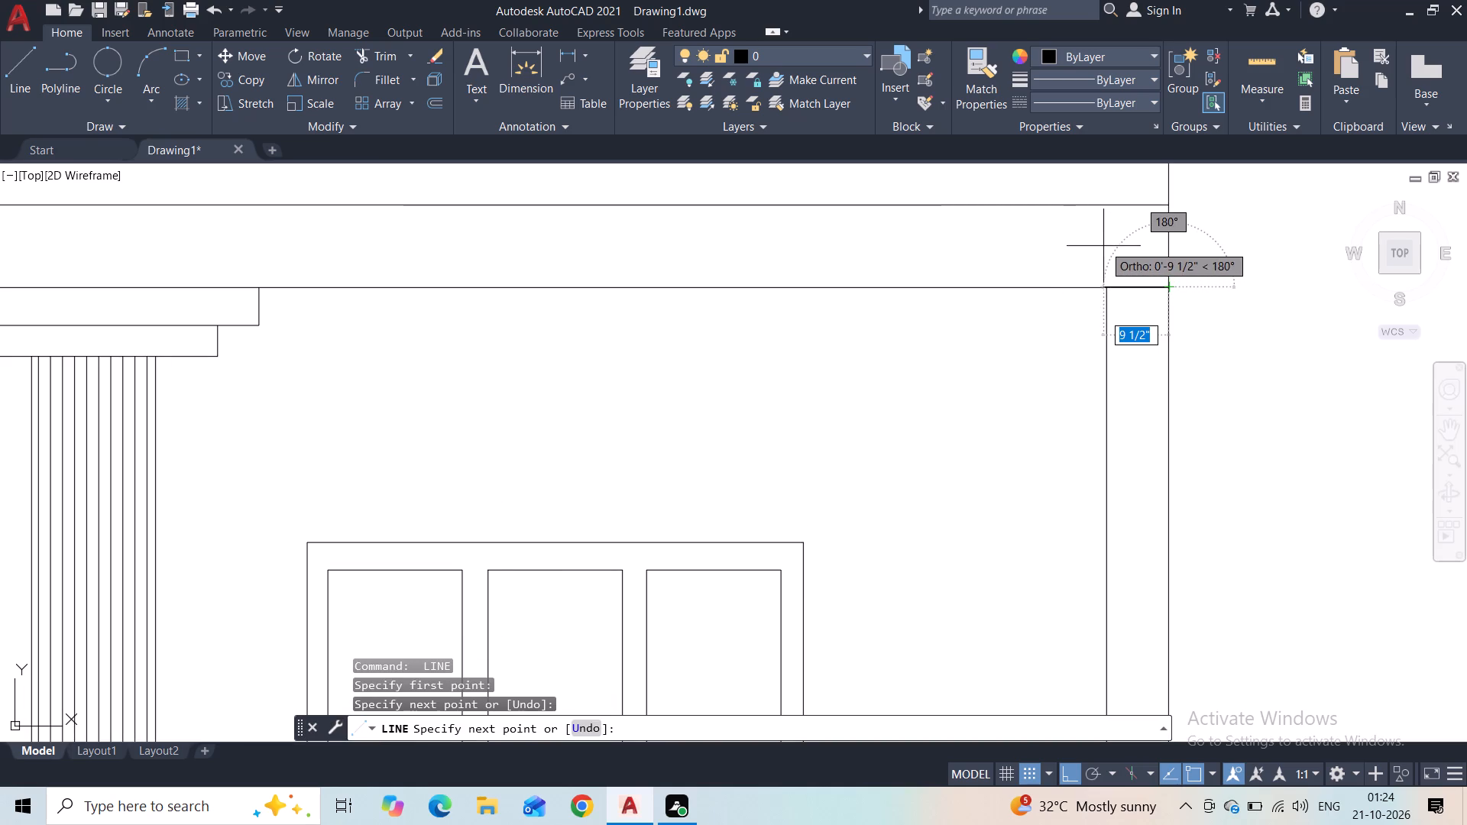
pyautogui.press('Escape')
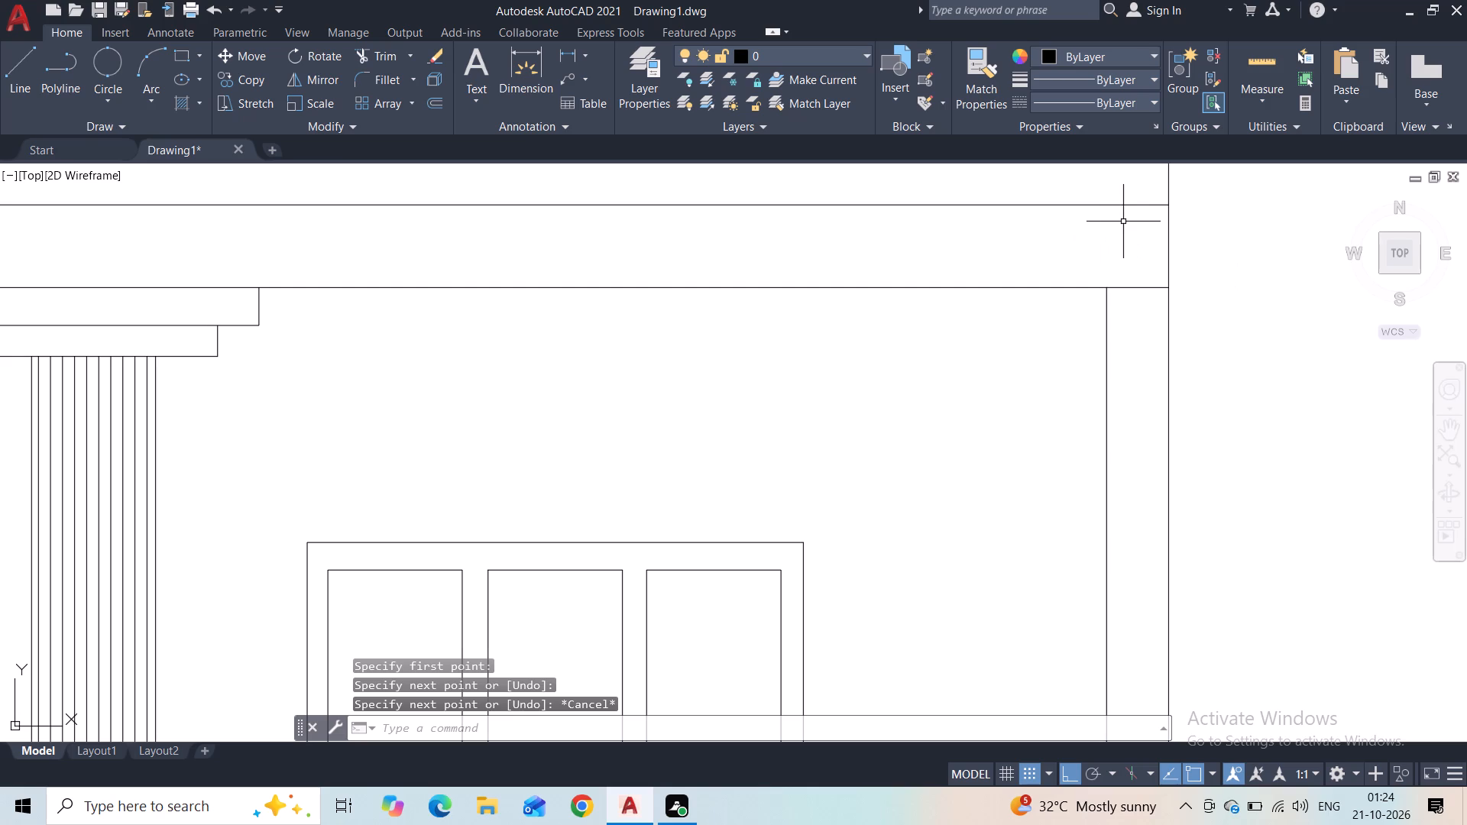
# Trim away the short 1' vertical line between the two horizontal roof lines.
pyautogui.scroll(-1, 1107, 251)
pyautogui.scroll(-1, 906, 299)
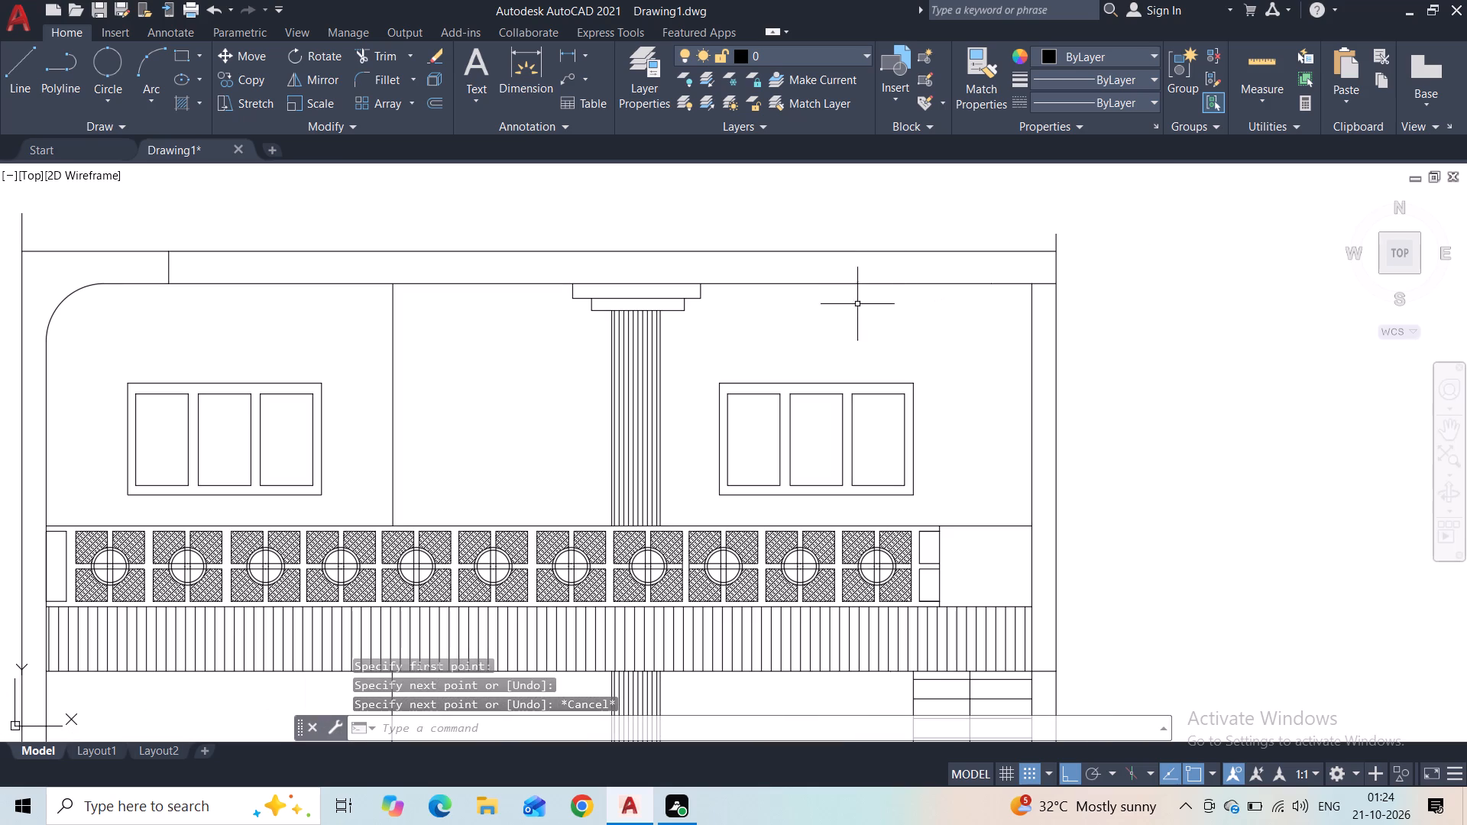
pyautogui.moveTo(499, 343); pyautogui.dragTo(794, 348, button='middle')
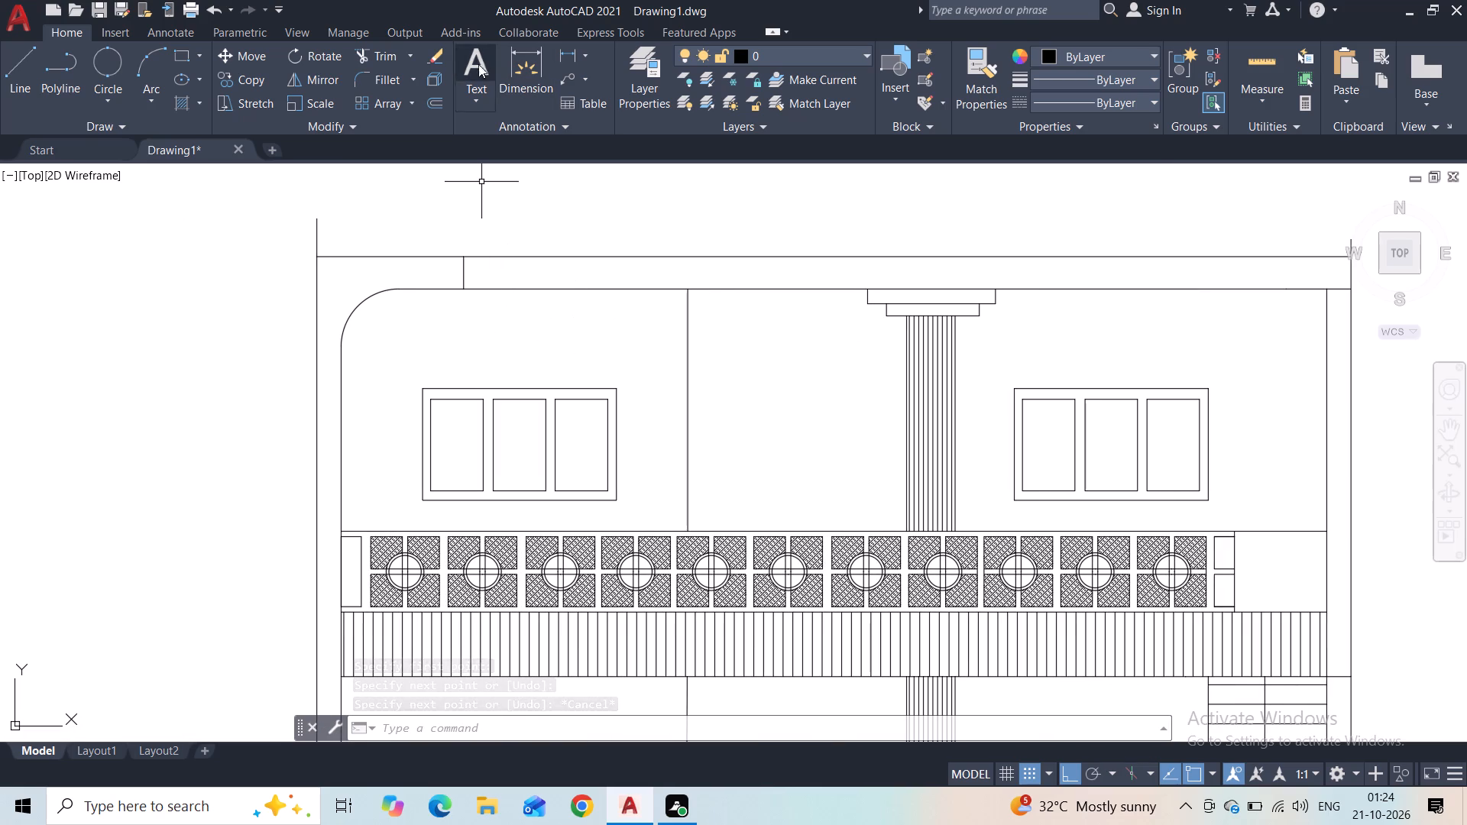
pyautogui.click(366, 55)
pyautogui.moveTo(468, 271); pyautogui.dragTo(460, 271)
pyautogui.click(458, 267)
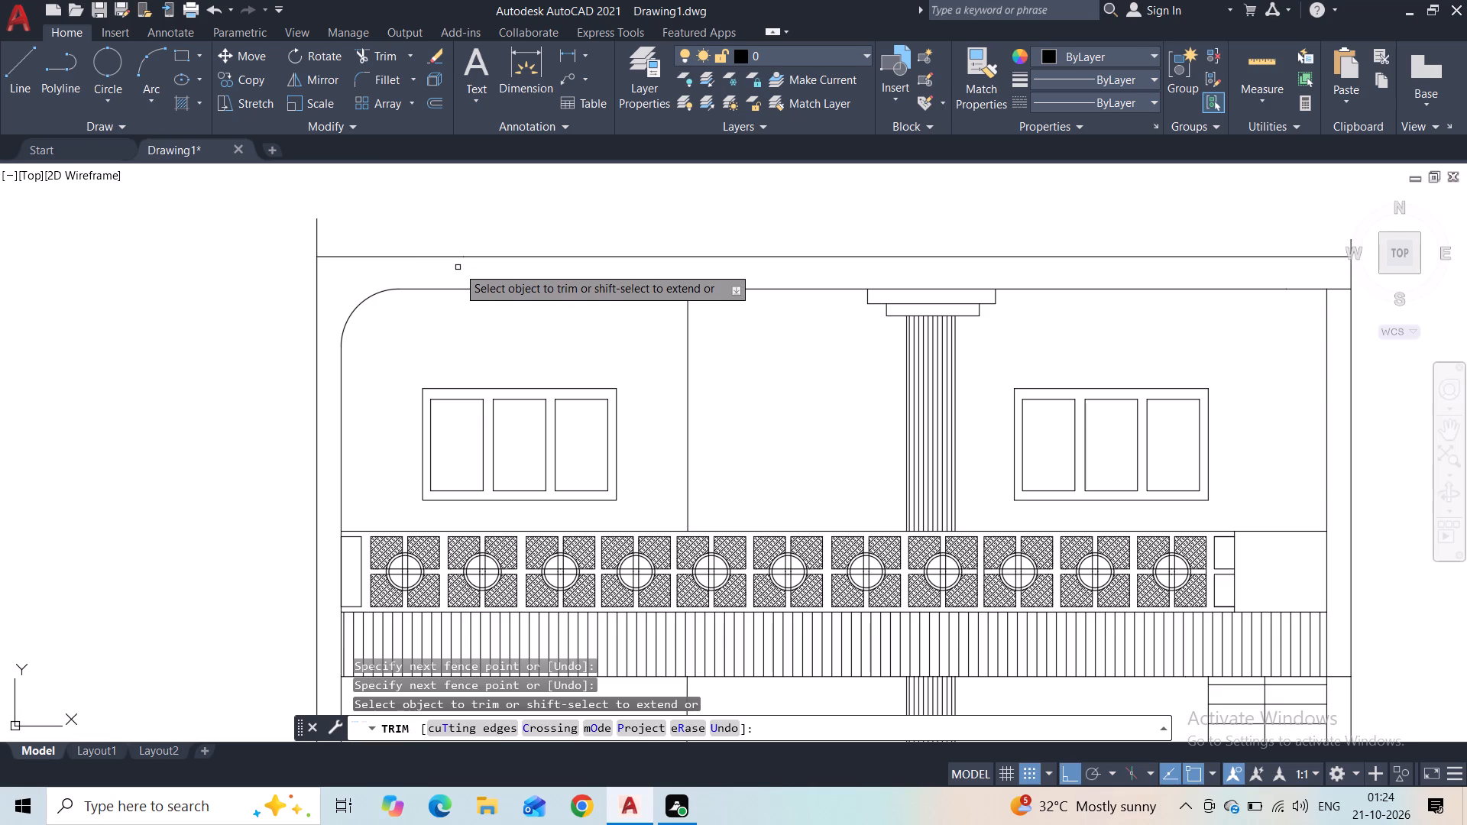
pyautogui.press('Escape')
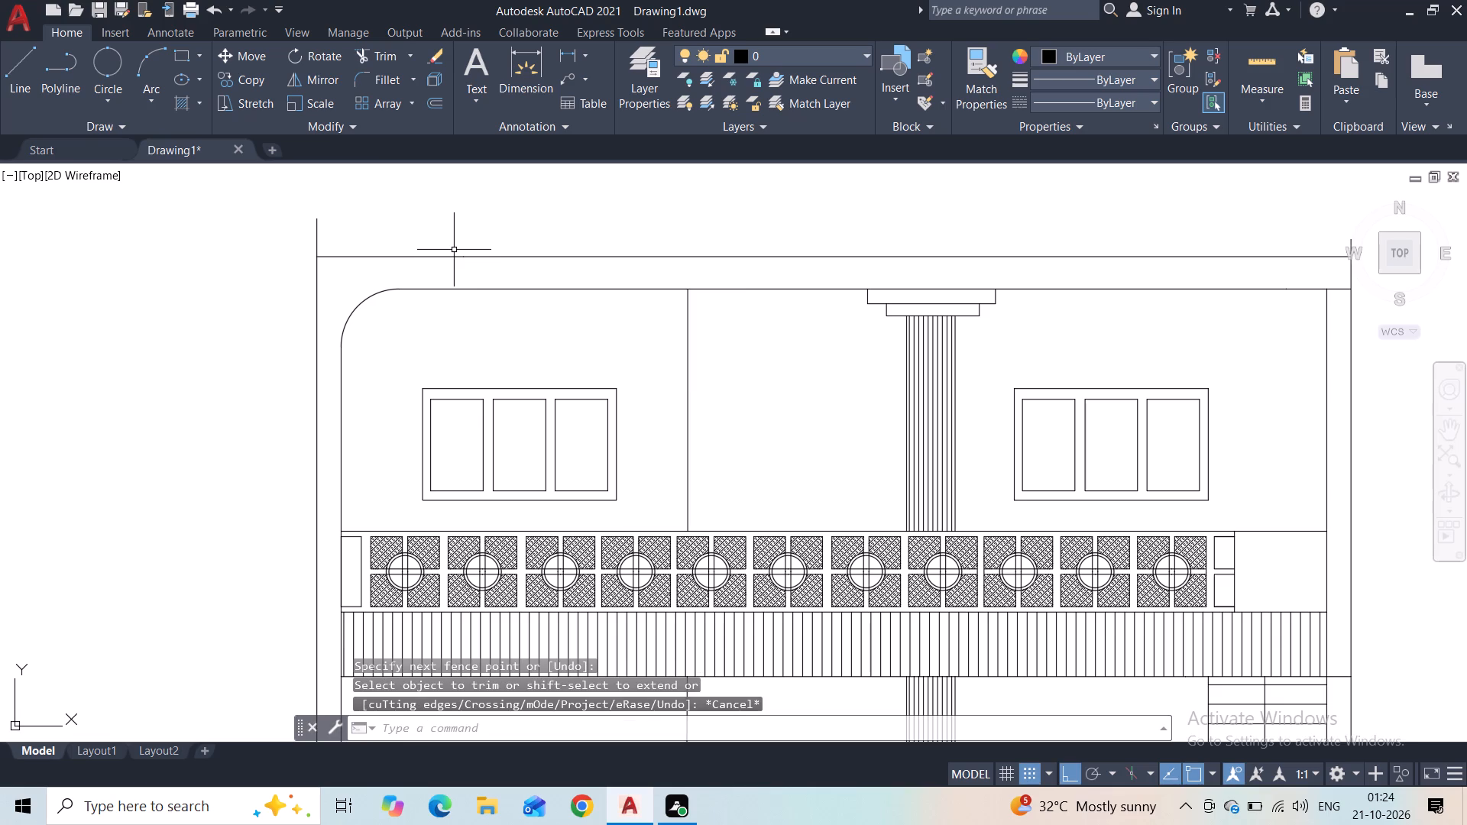
# Draw a vertical line upward from the top end of the outer left line to raise it above the roof slab.
pyautogui.click(27, 64)
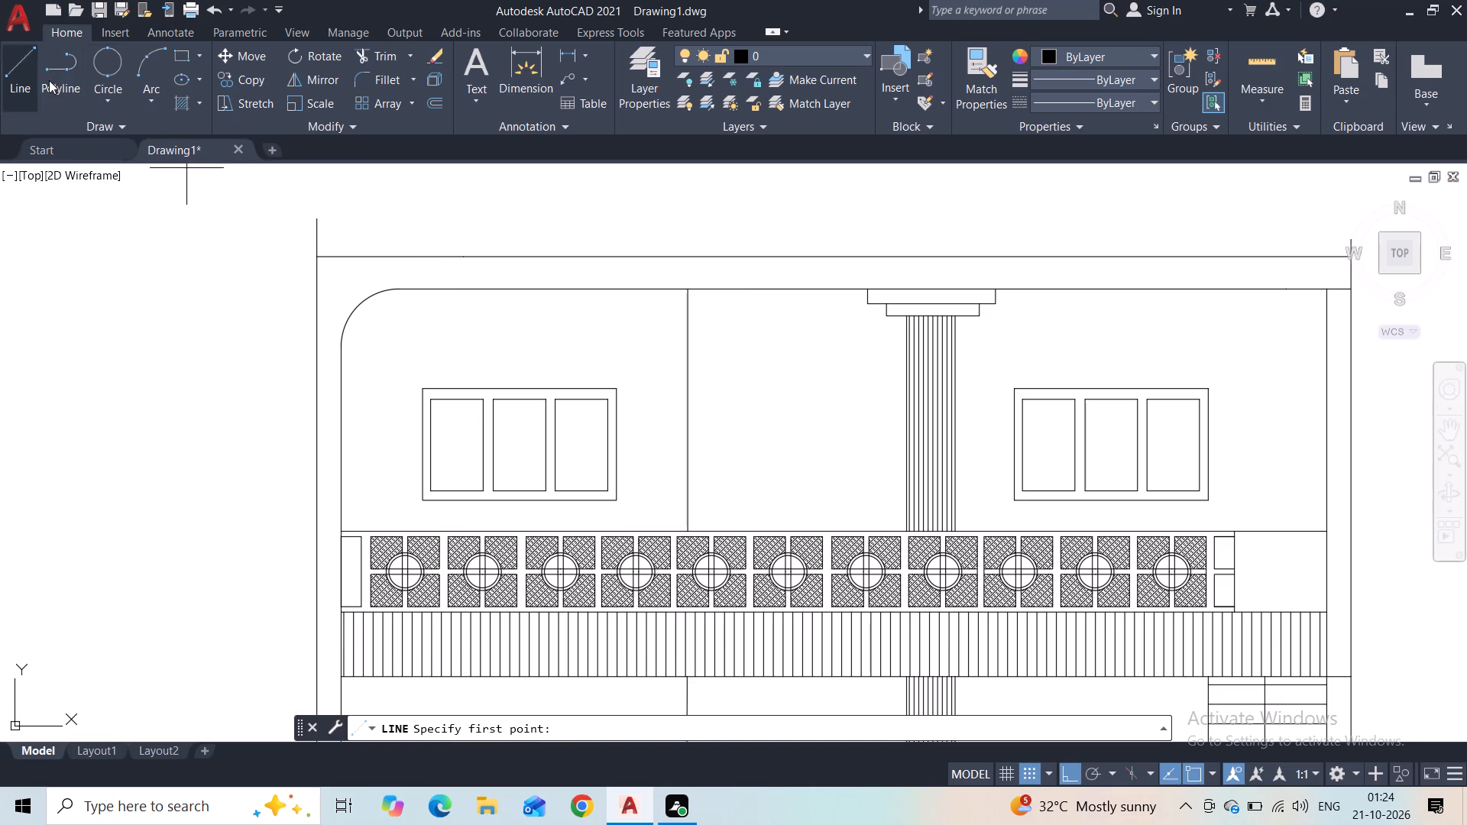
pyautogui.moveTo(301, 235); pyautogui.dragTo(274, 374, button='middle')
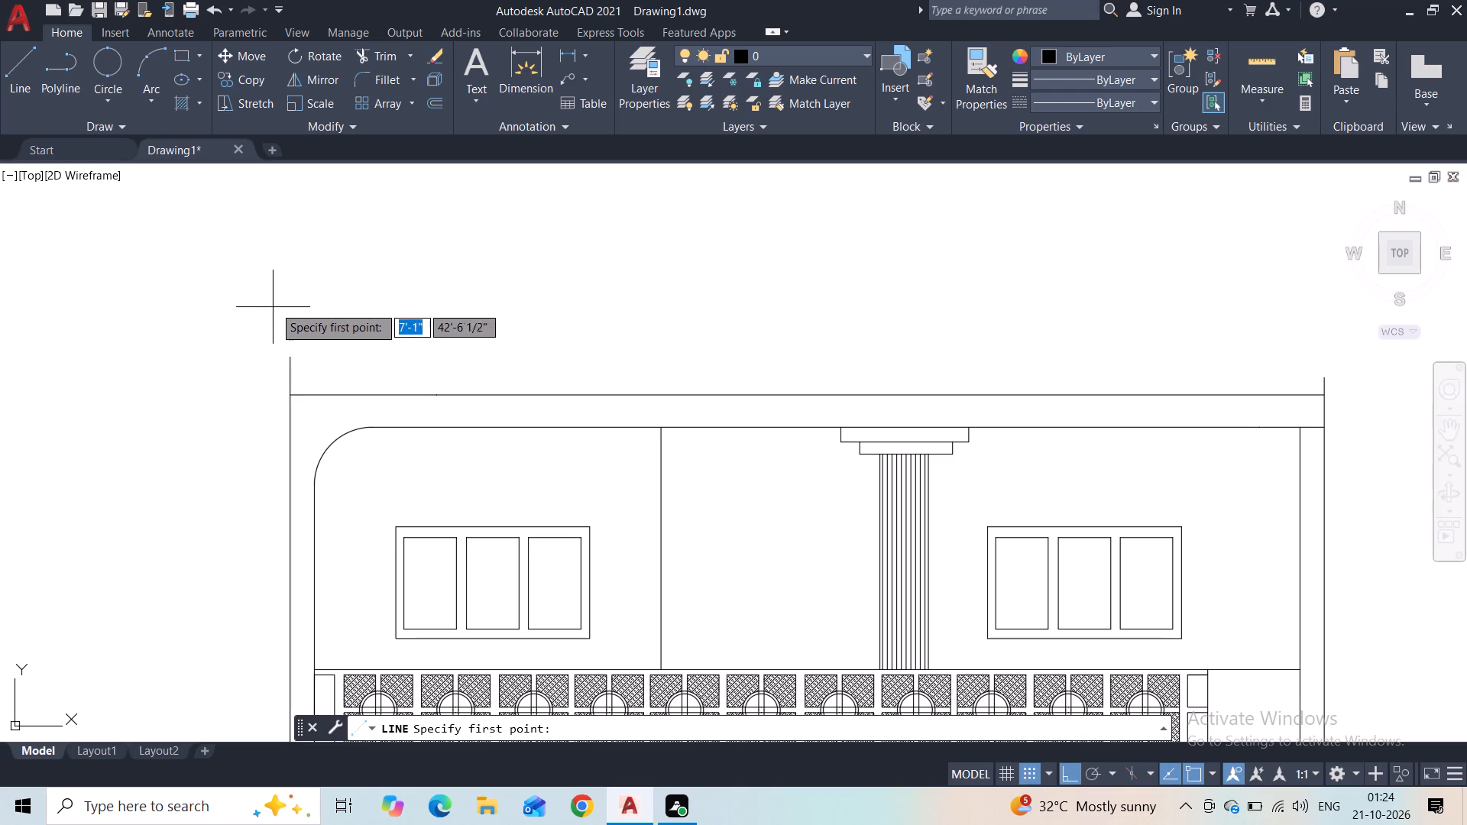
pyautogui.click(289, 353)
pyautogui.click(295, 240)
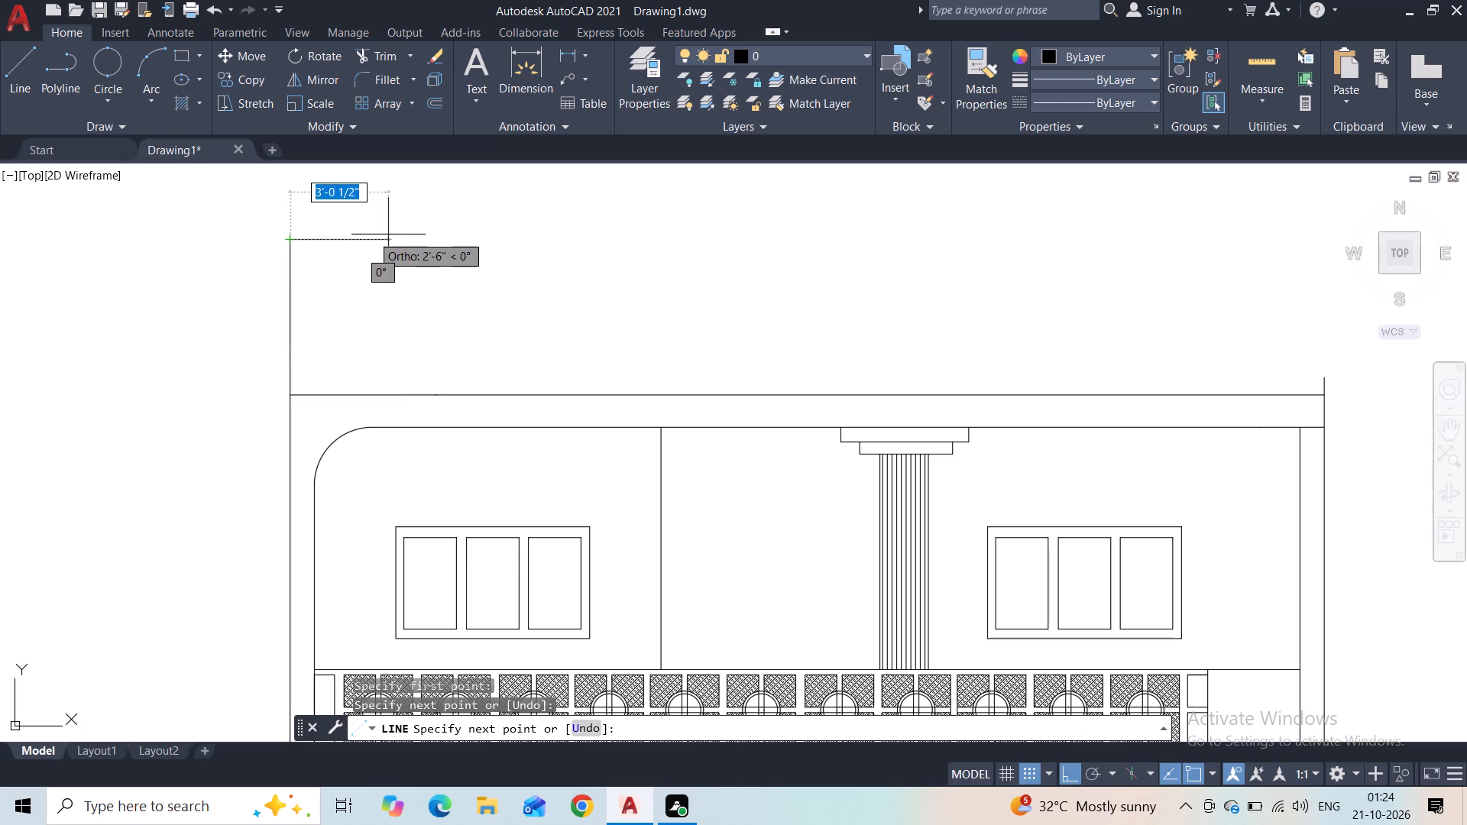
pyautogui.press('Escape')
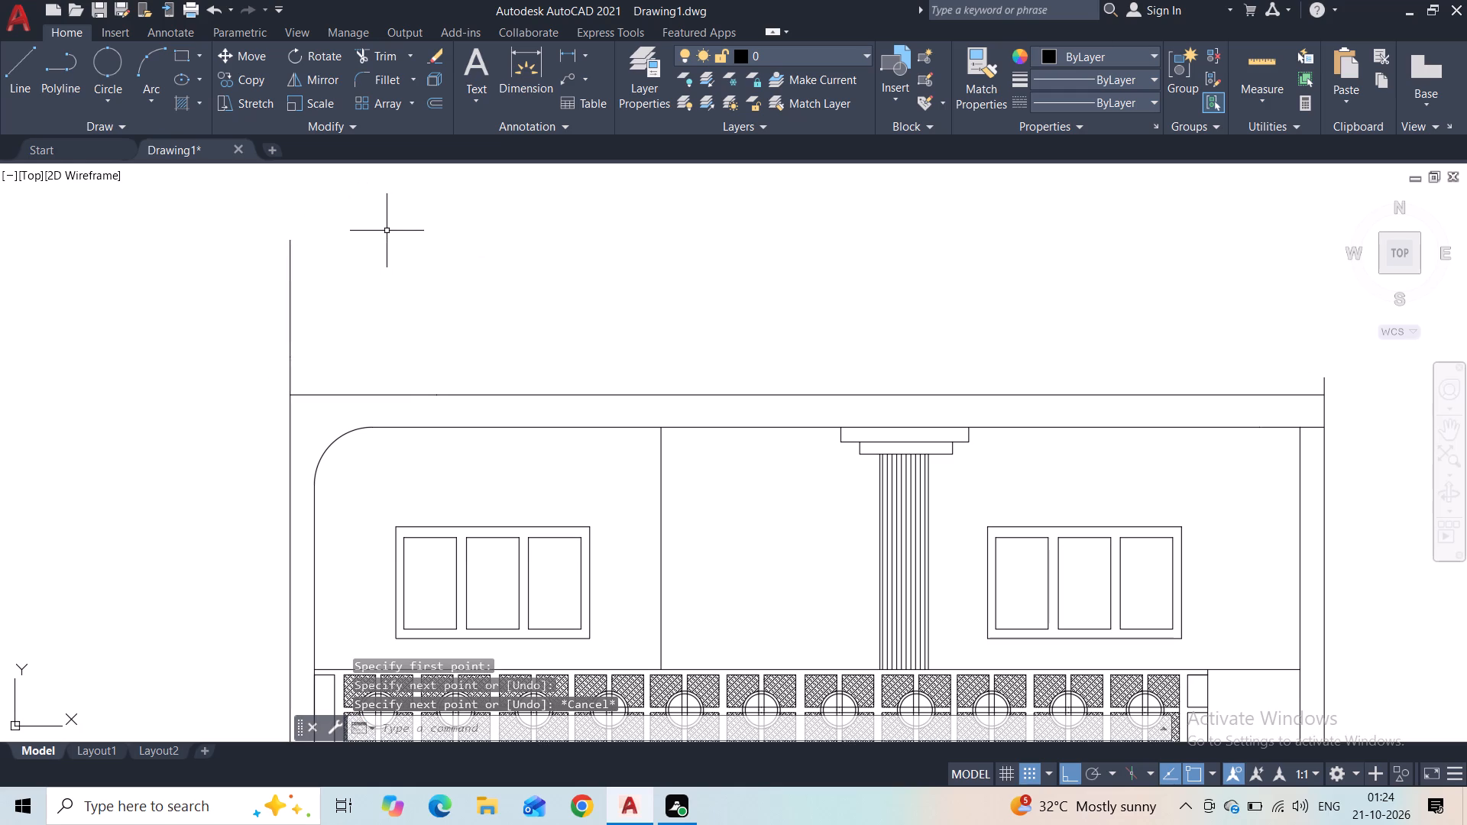
# Draw the parapet outline: from the slab's top left go up 3.5' and on to the outer line's top level, across, and down above the inner right wall.
pyautogui.press('space')
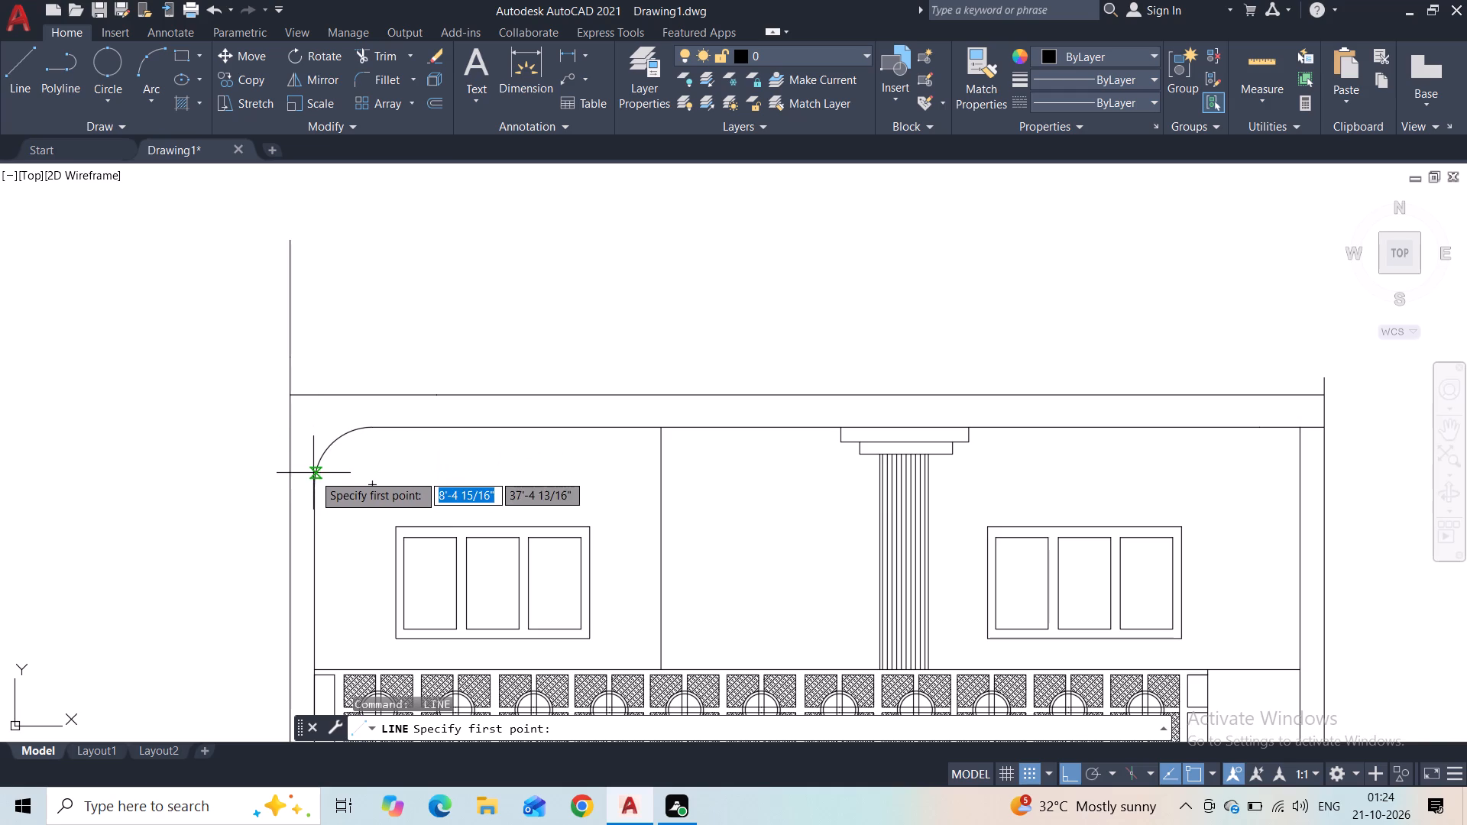
pyautogui.click(318, 396)
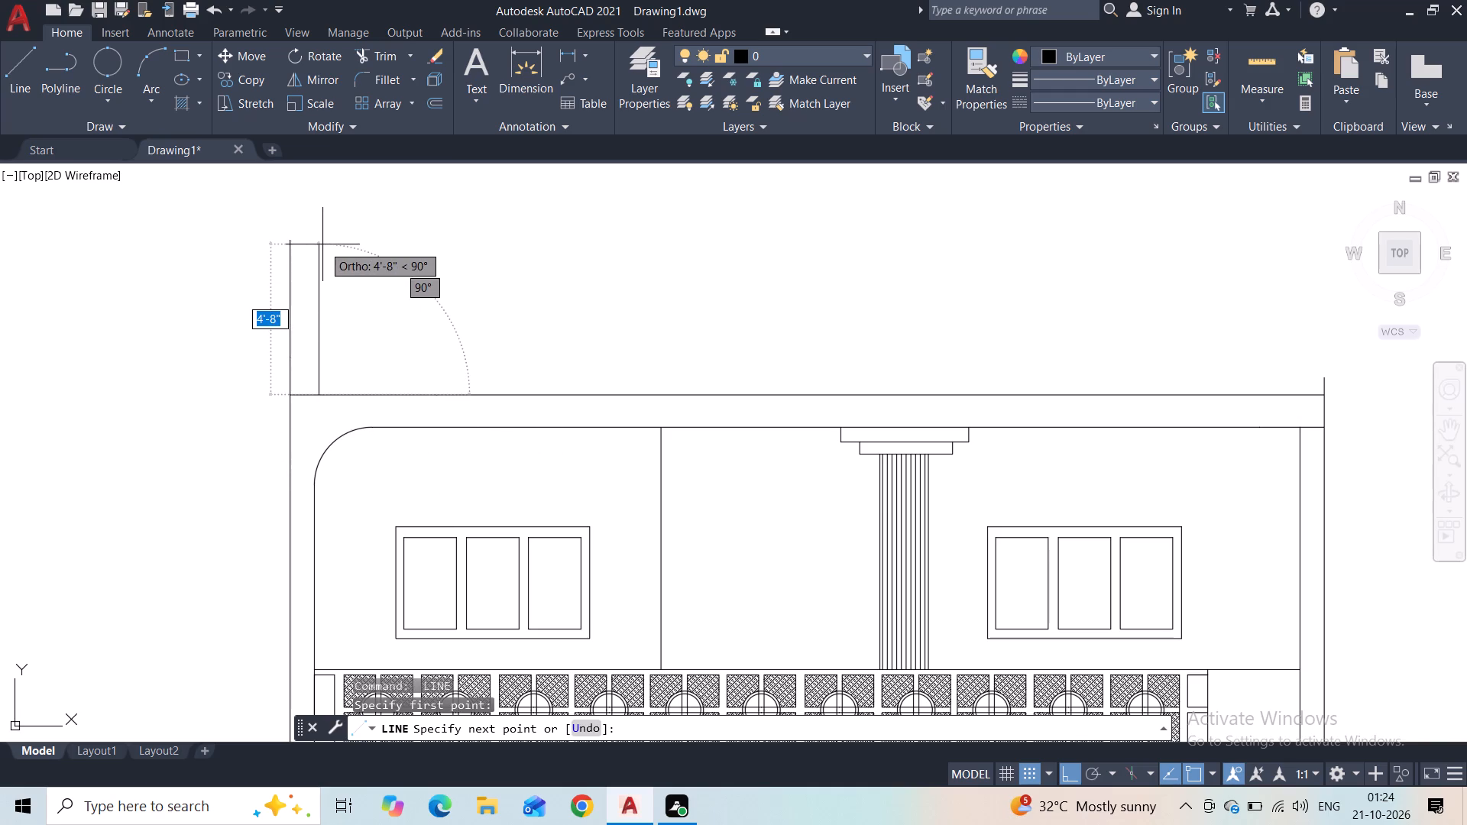
pyautogui.write('3.5')
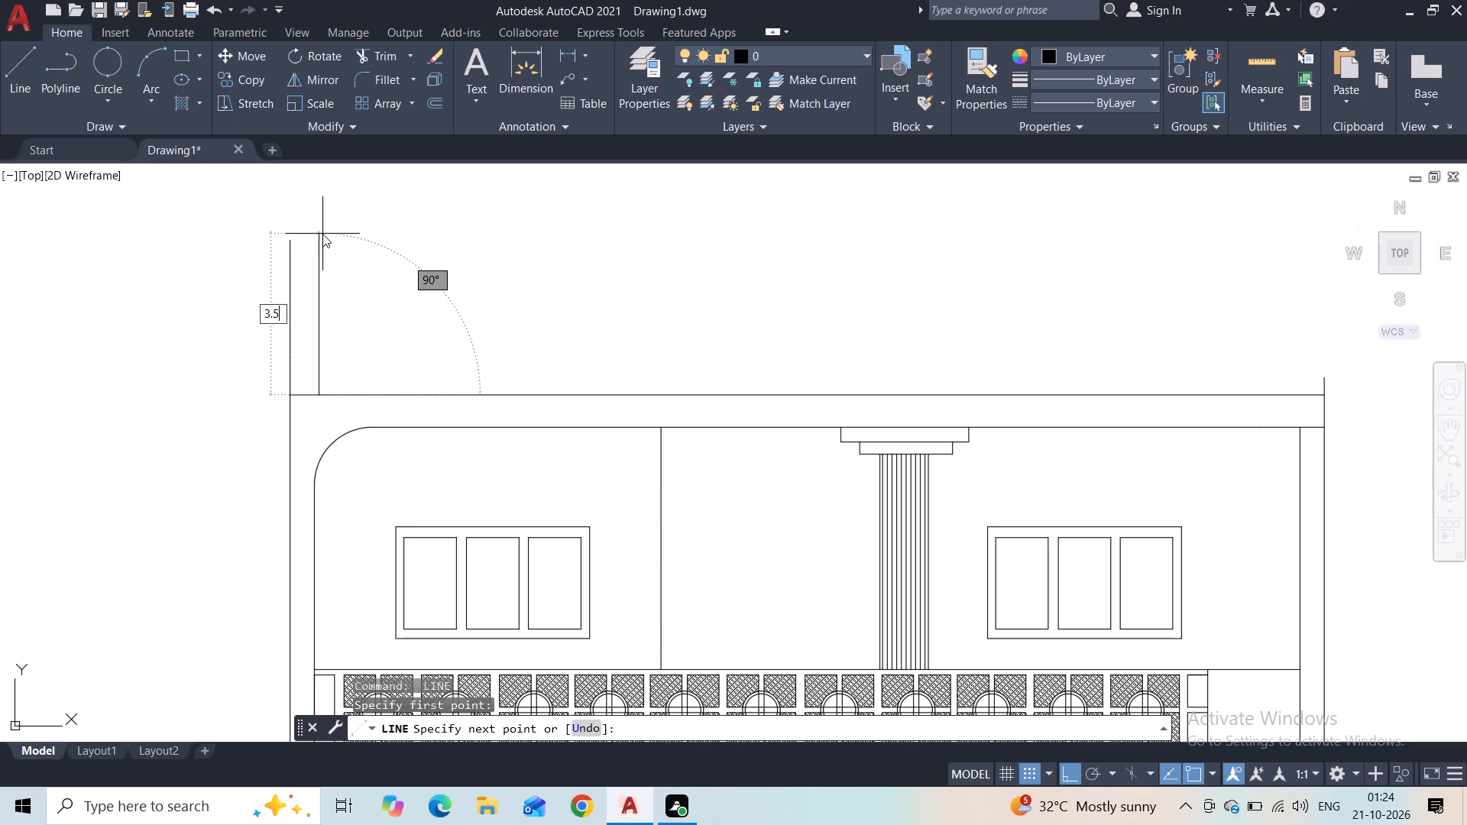
pyautogui.press("'")
pyautogui.press('Return')
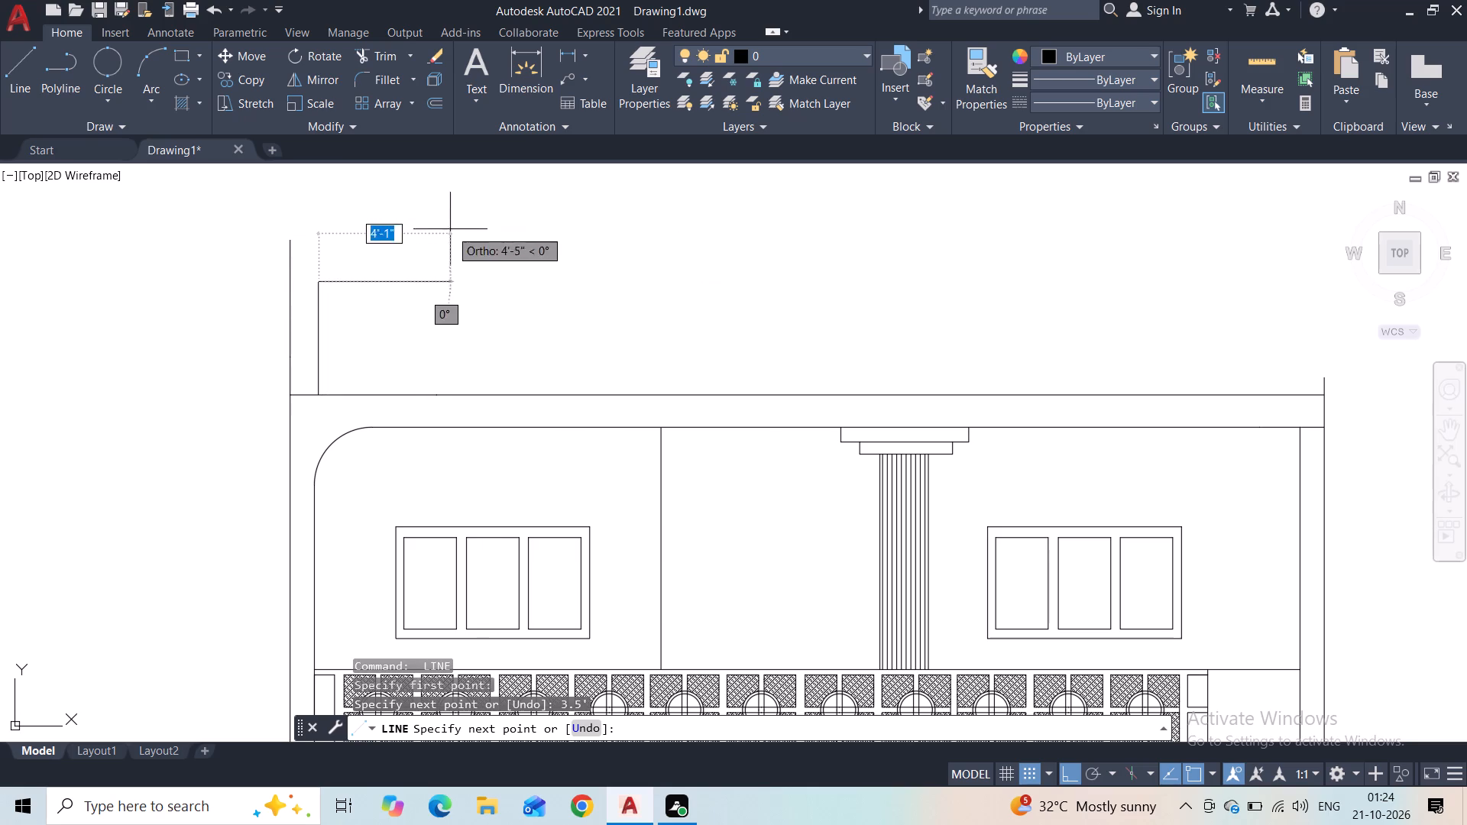
pyautogui.click(319, 241)
pyautogui.moveTo(529, 267); pyautogui.dragTo(367, 282, button='middle')
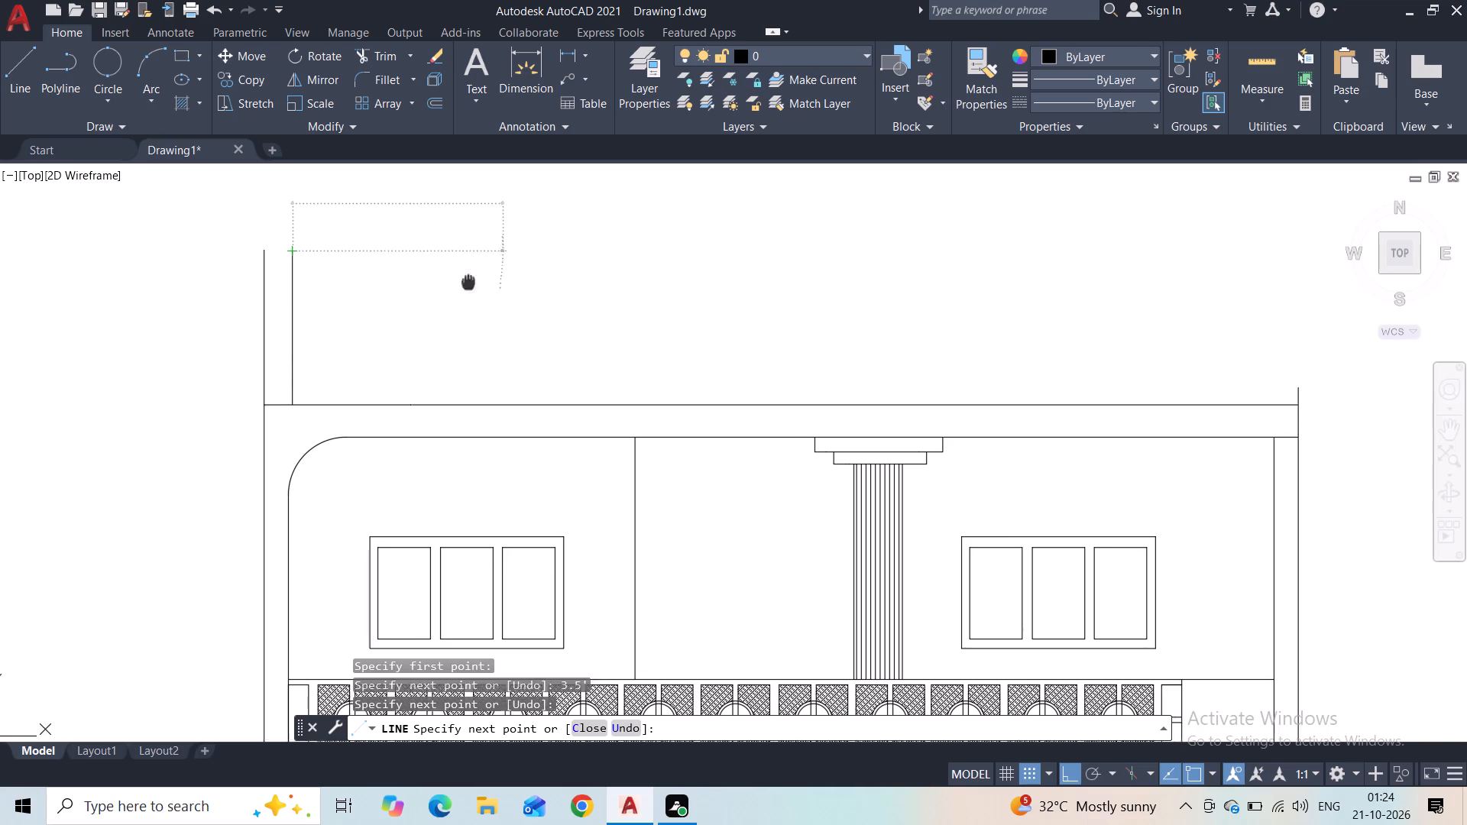
pyautogui.moveTo(367, 282); pyautogui.dragTo(338, 282, button='middle')
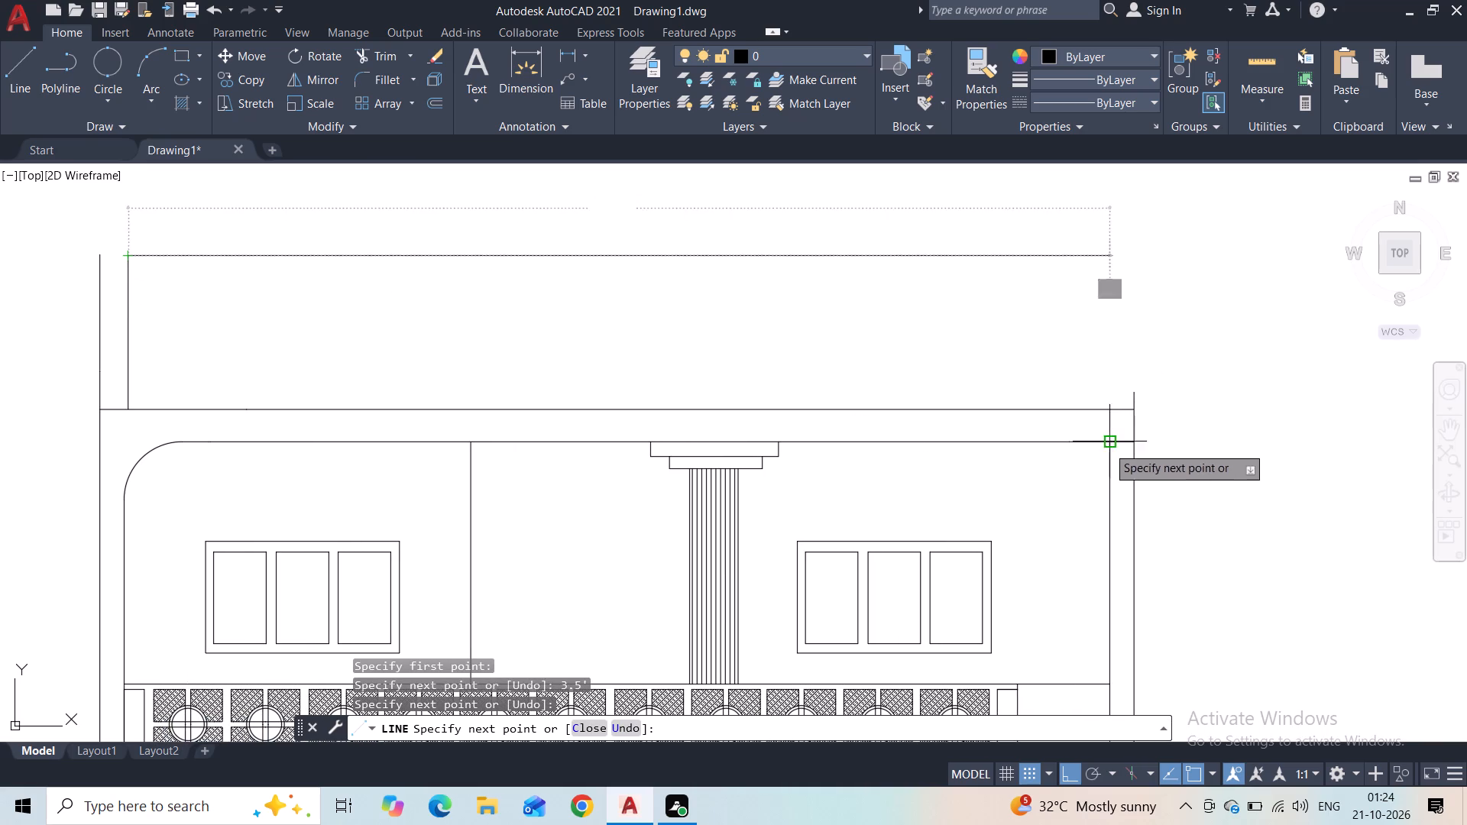
pyautogui.click(1109, 259)
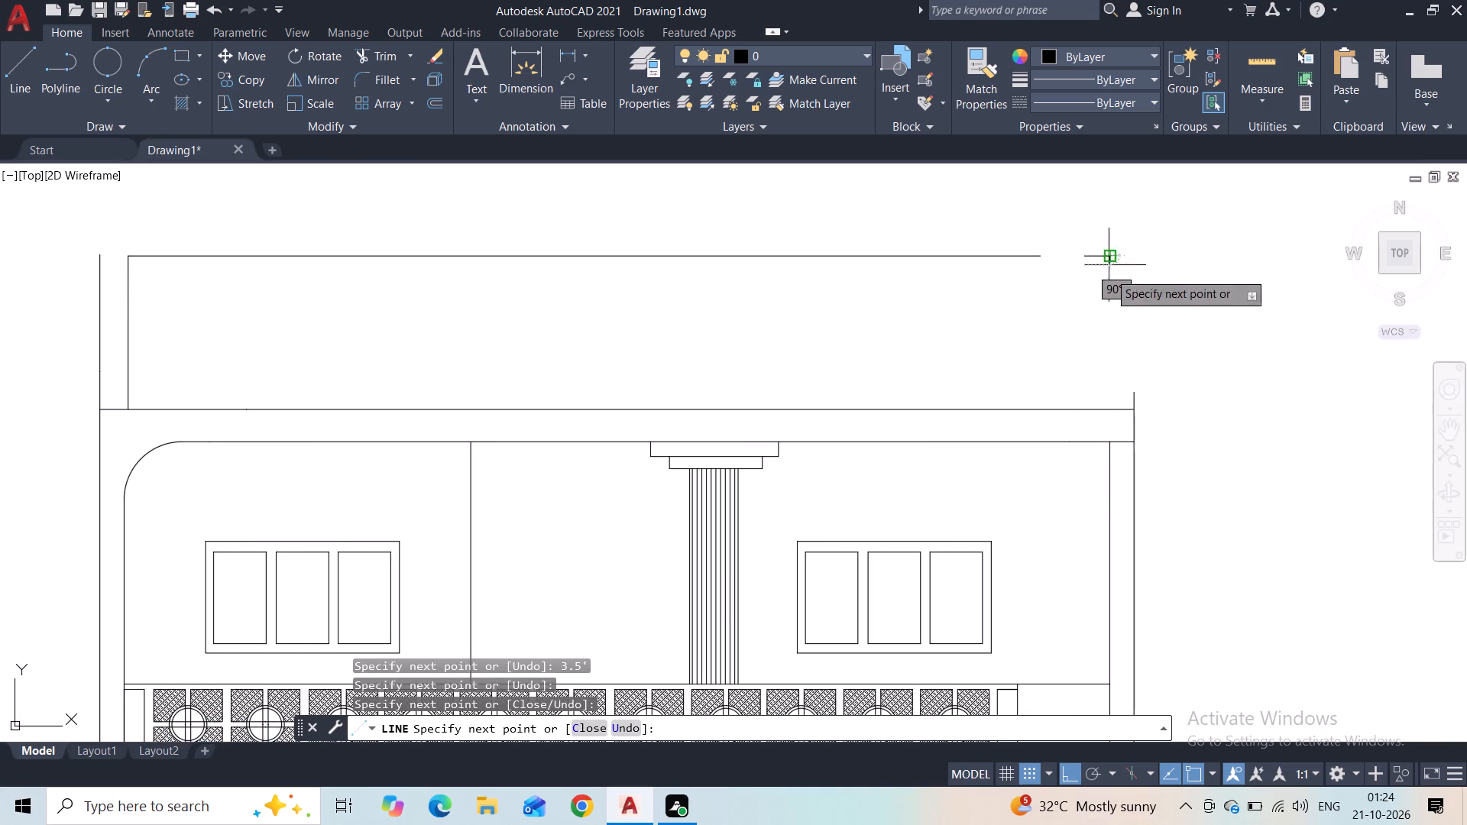
pyautogui.click(1113, 405)
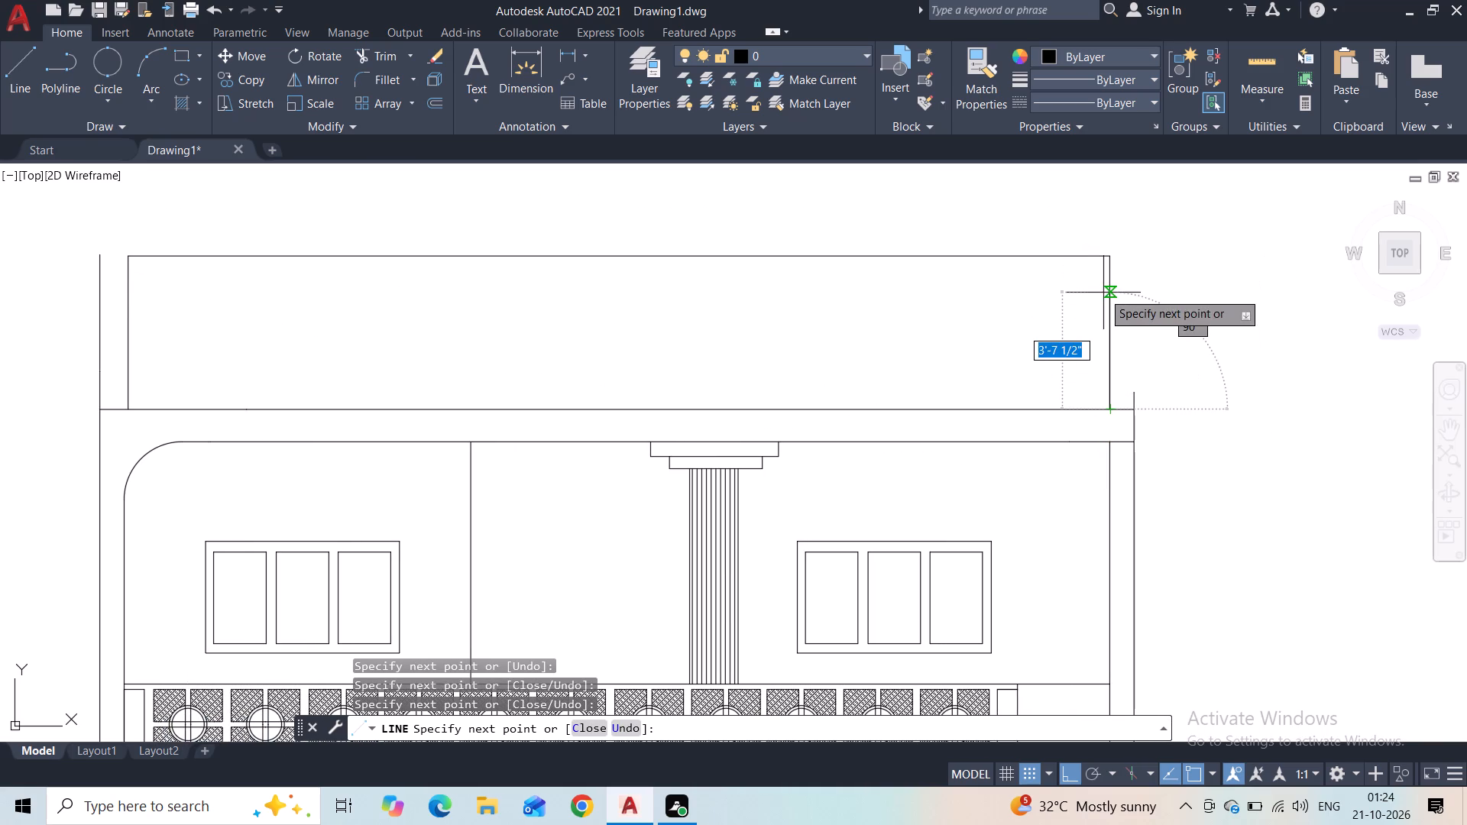
pyautogui.press('Escape')
# Extend the outer right line up to the parapet's top level and connect it horizontally to the parapet's upper-right corner.
pyautogui.press('space')
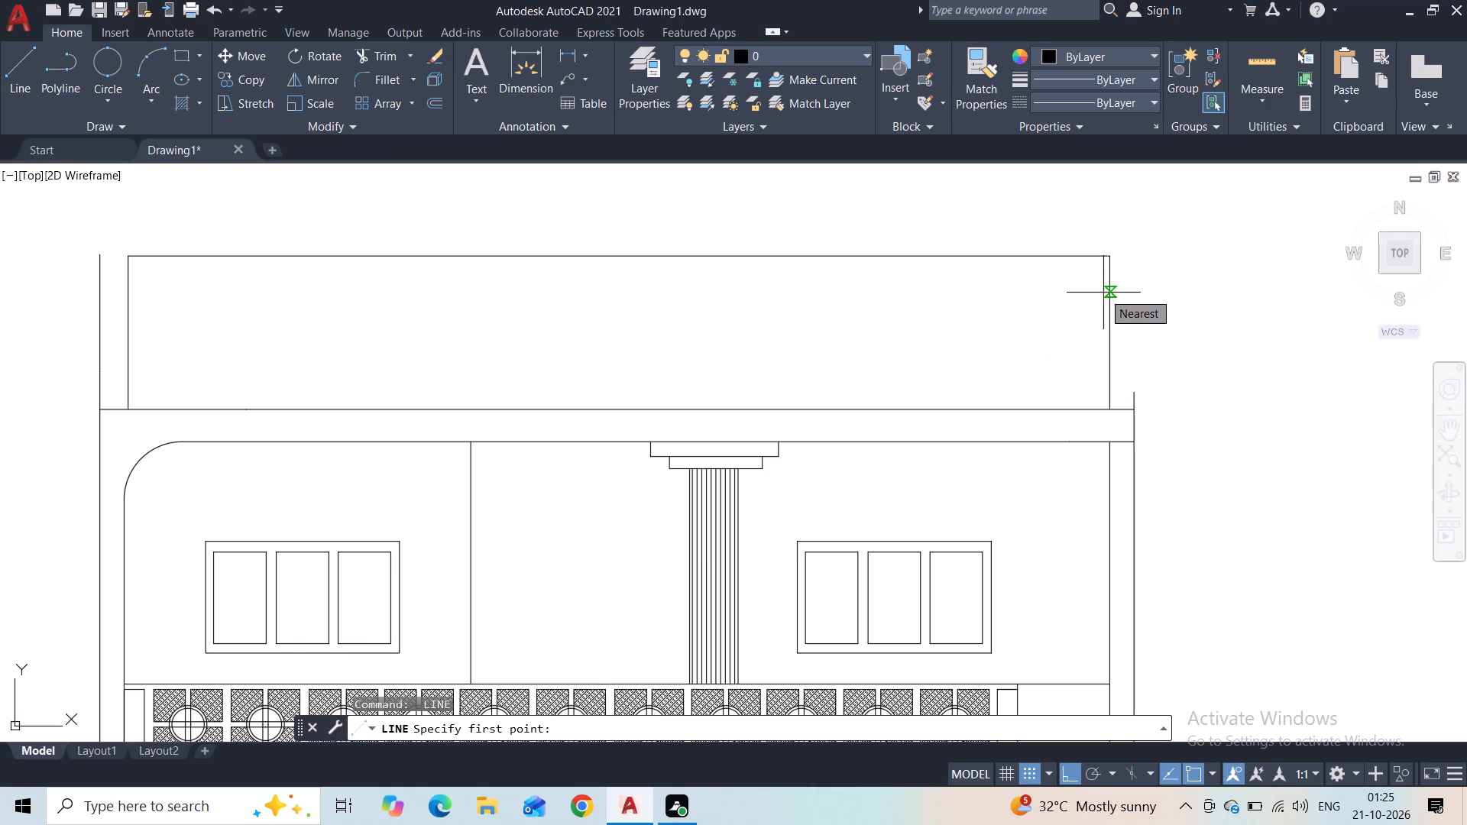
pyautogui.click(1133, 390)
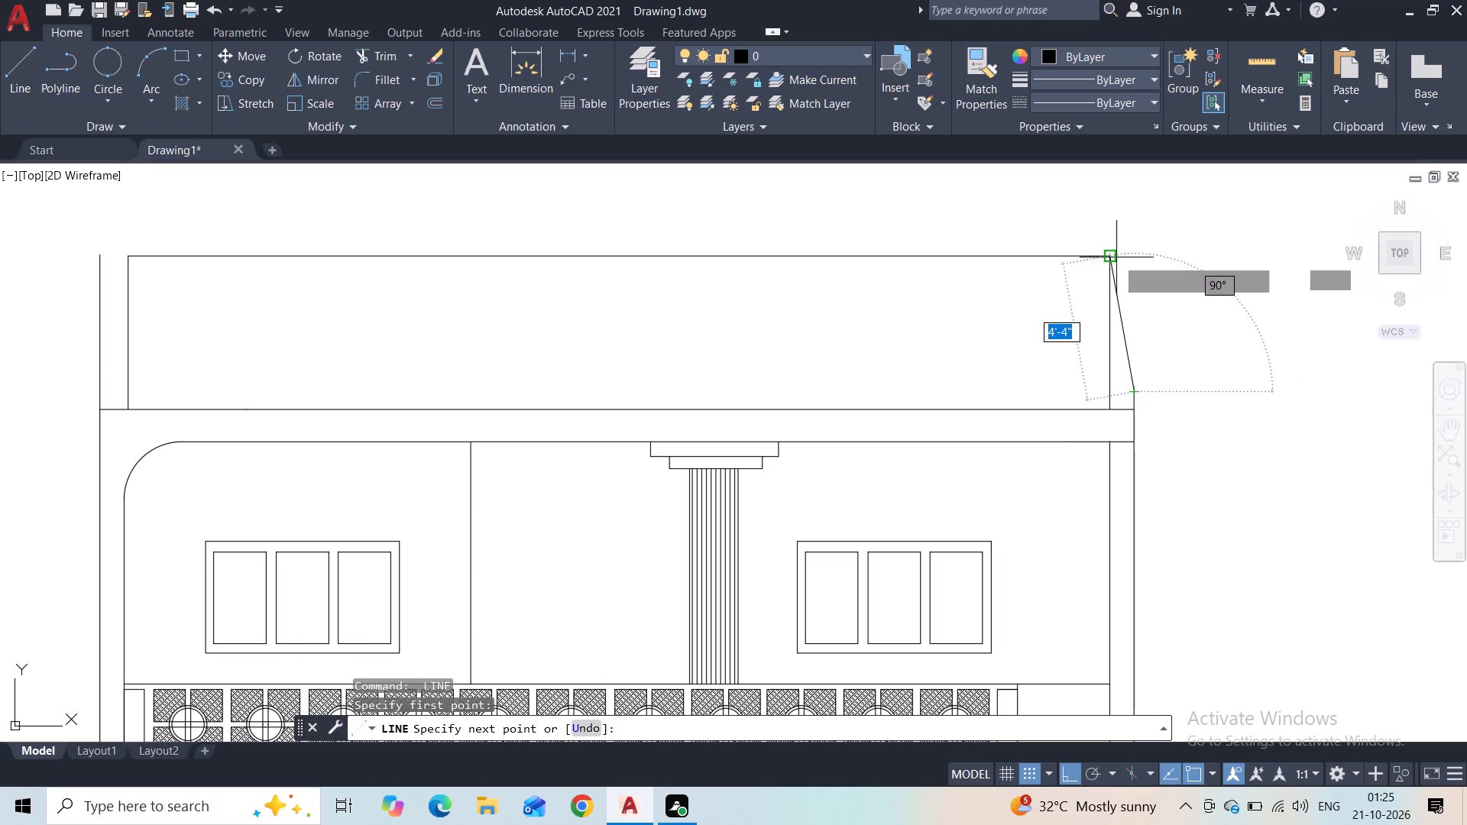
pyautogui.click(1123, 260)
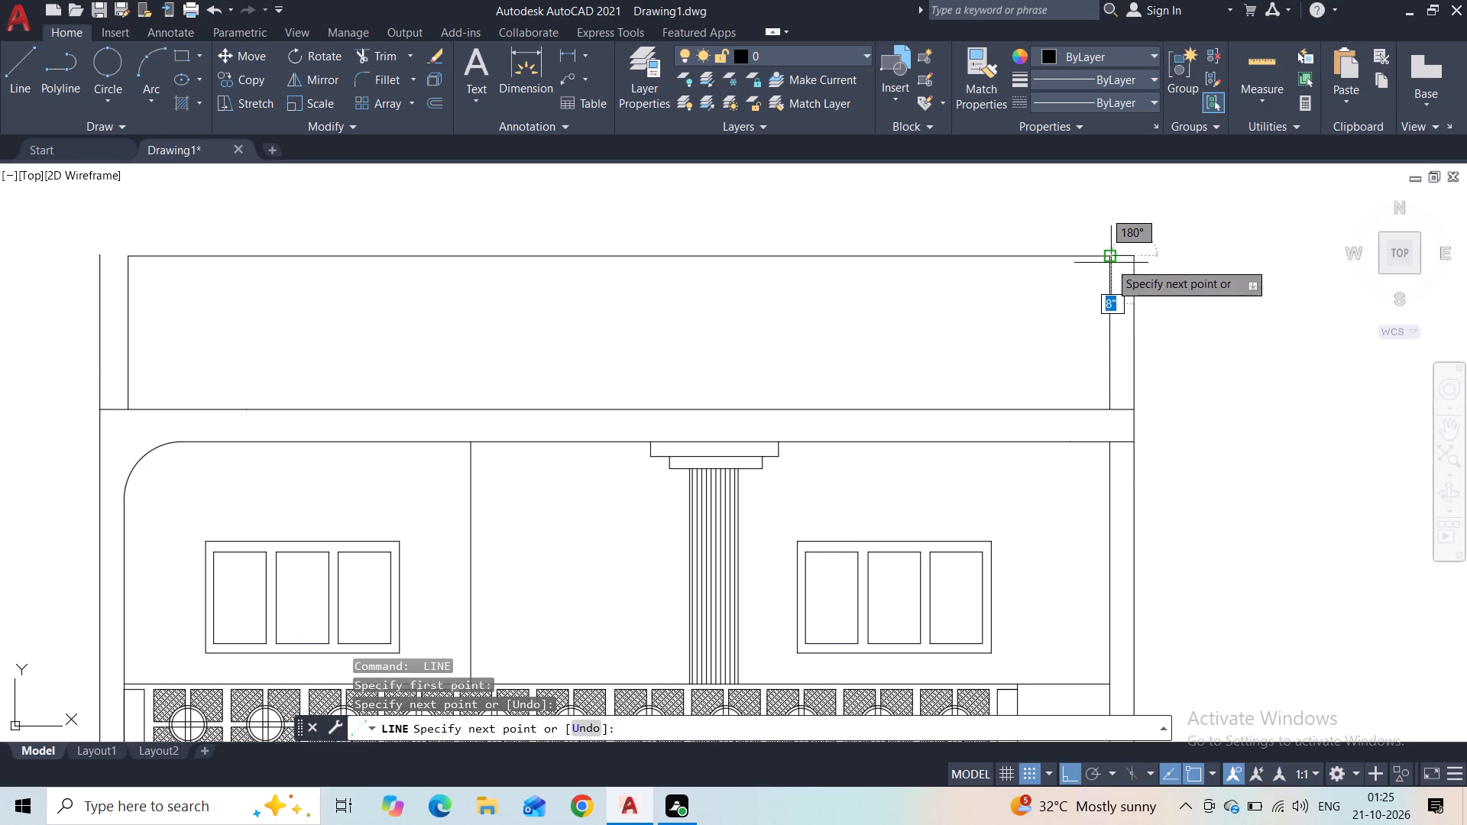
pyautogui.click(1103, 262)
pyautogui.press('space')
# Draw the coping outline from the outer right line's top: 3" up, and horizontally across to above the outer left line.
pyautogui.press('space')
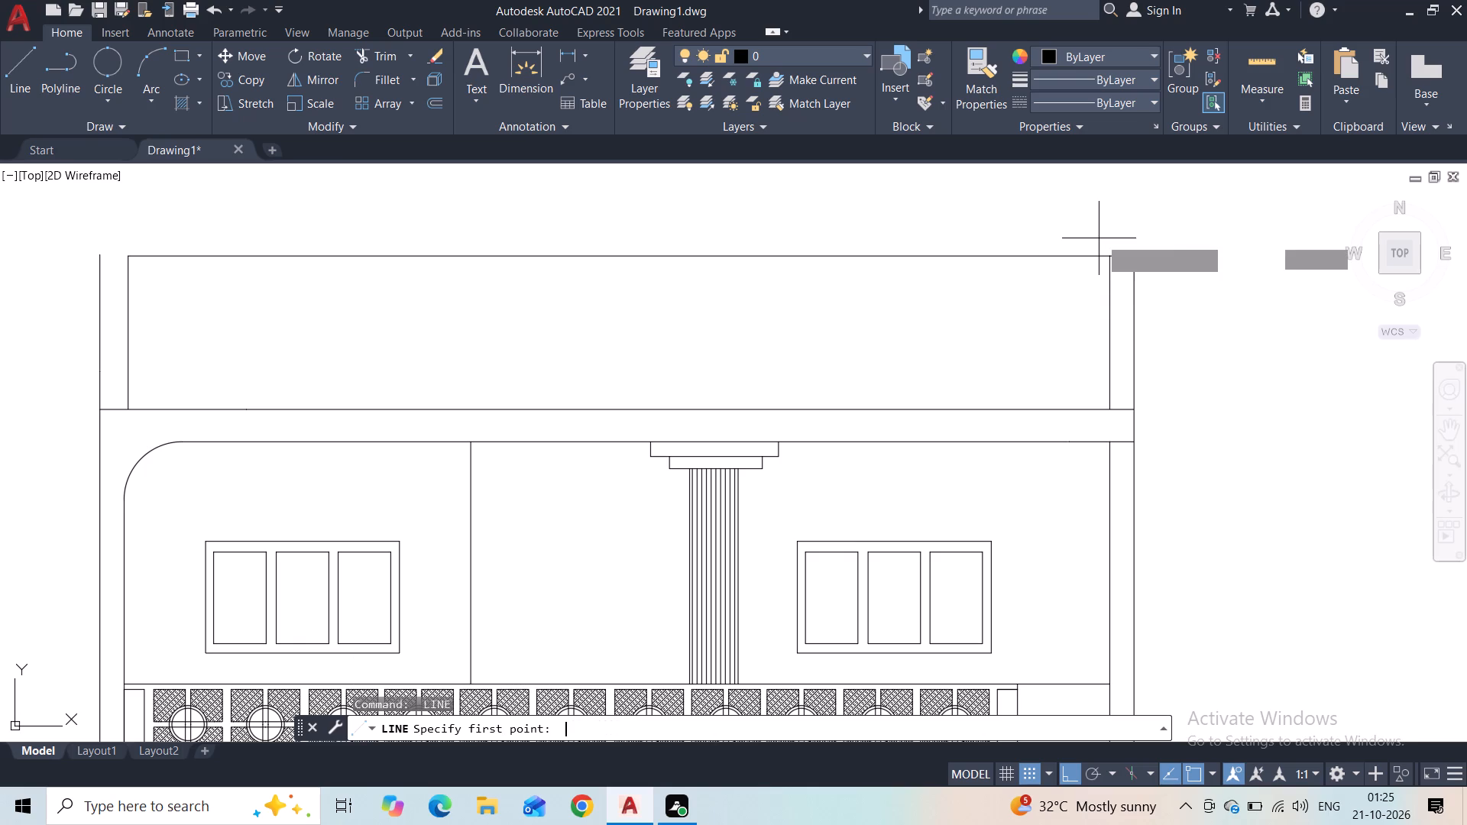
pyautogui.click(1129, 256)
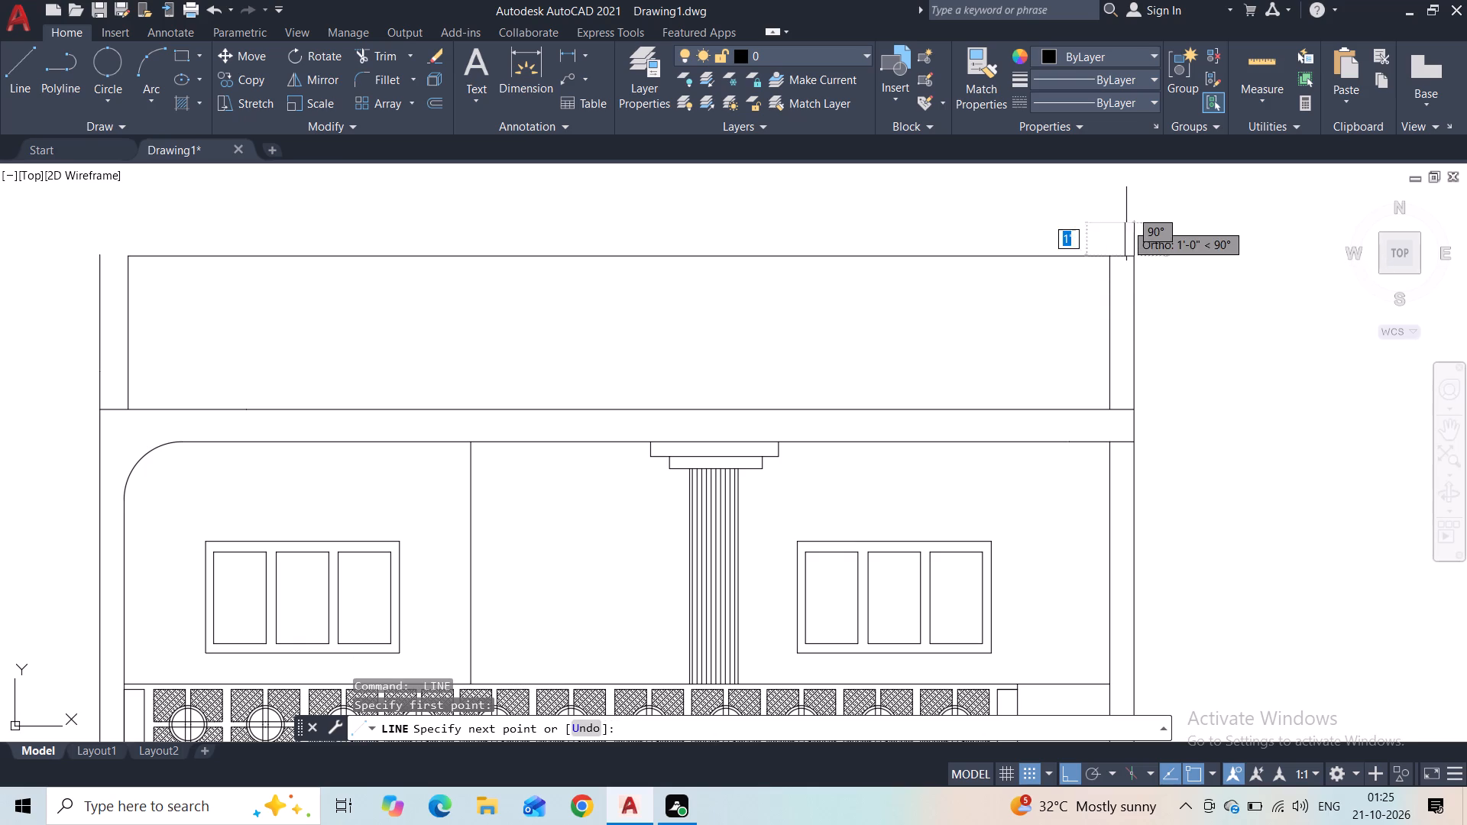
pyautogui.write('3"')
pyautogui.press('Return')
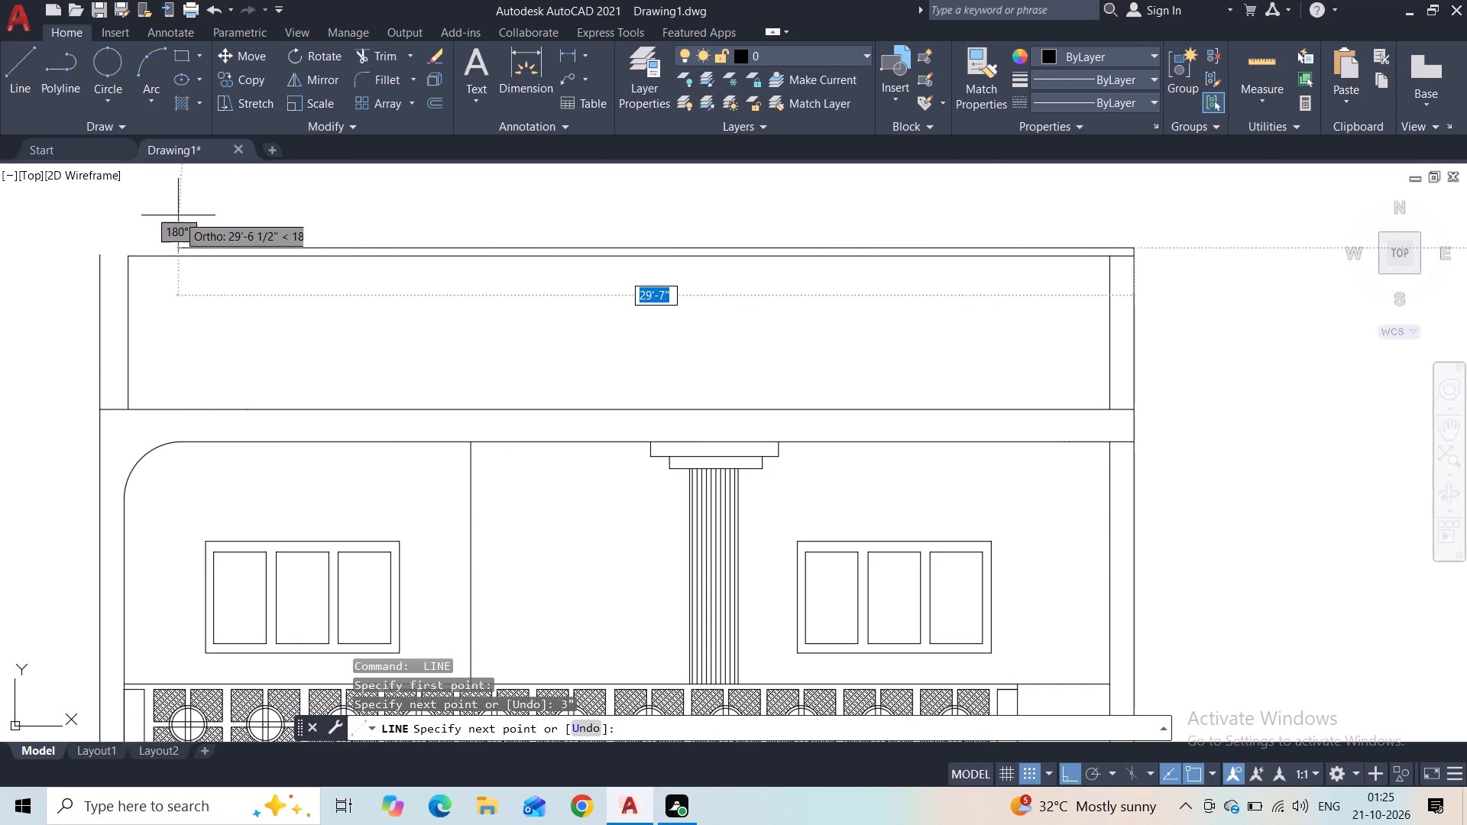
pyautogui.click(98, 228)
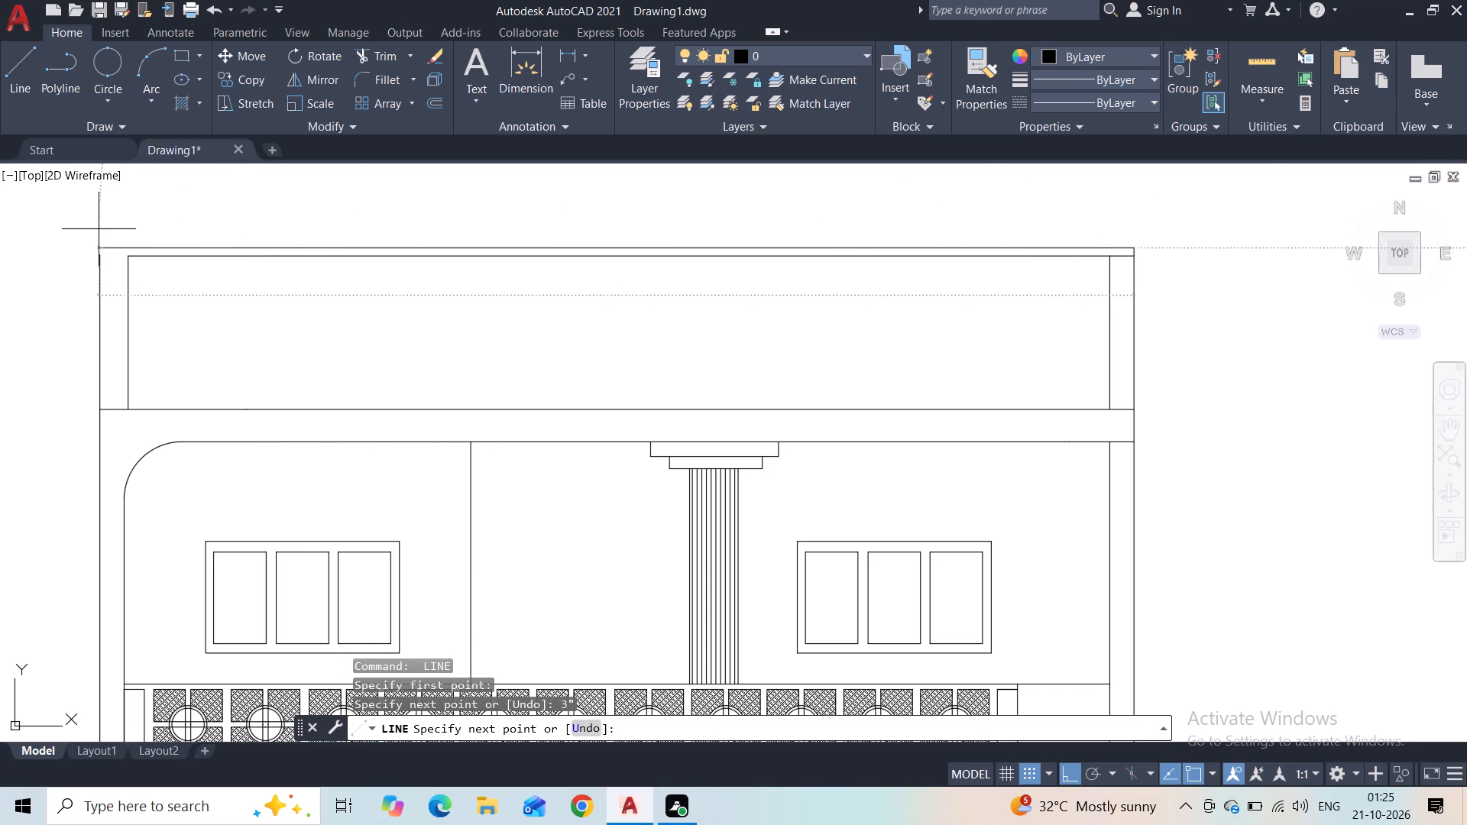
pyautogui.press('Escape')
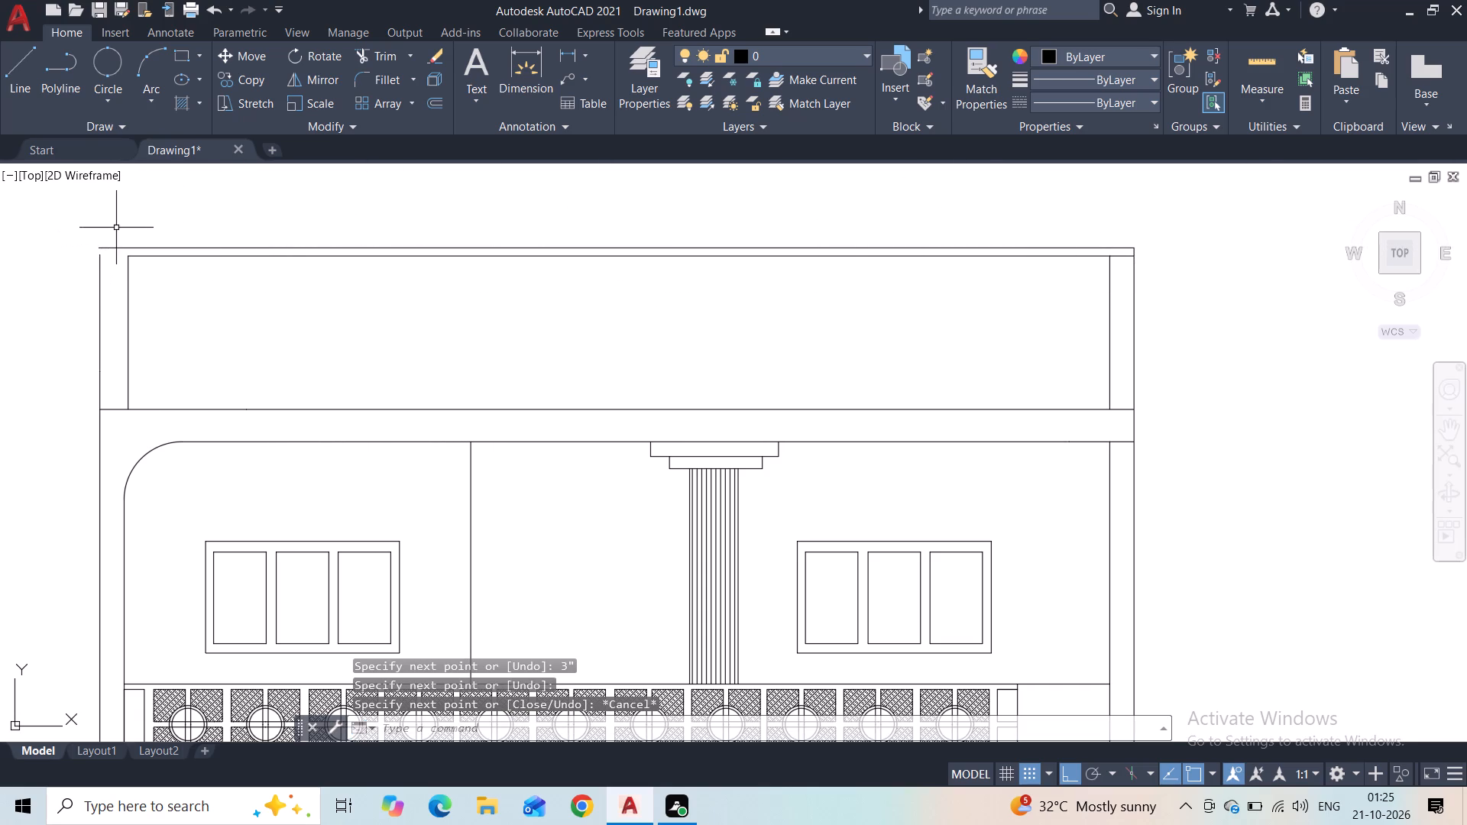
# Draw two vertical lines across the parapet, aligned with the column shaft's edges, from the slab's top to the parapet's top line.
pyautogui.press('space')
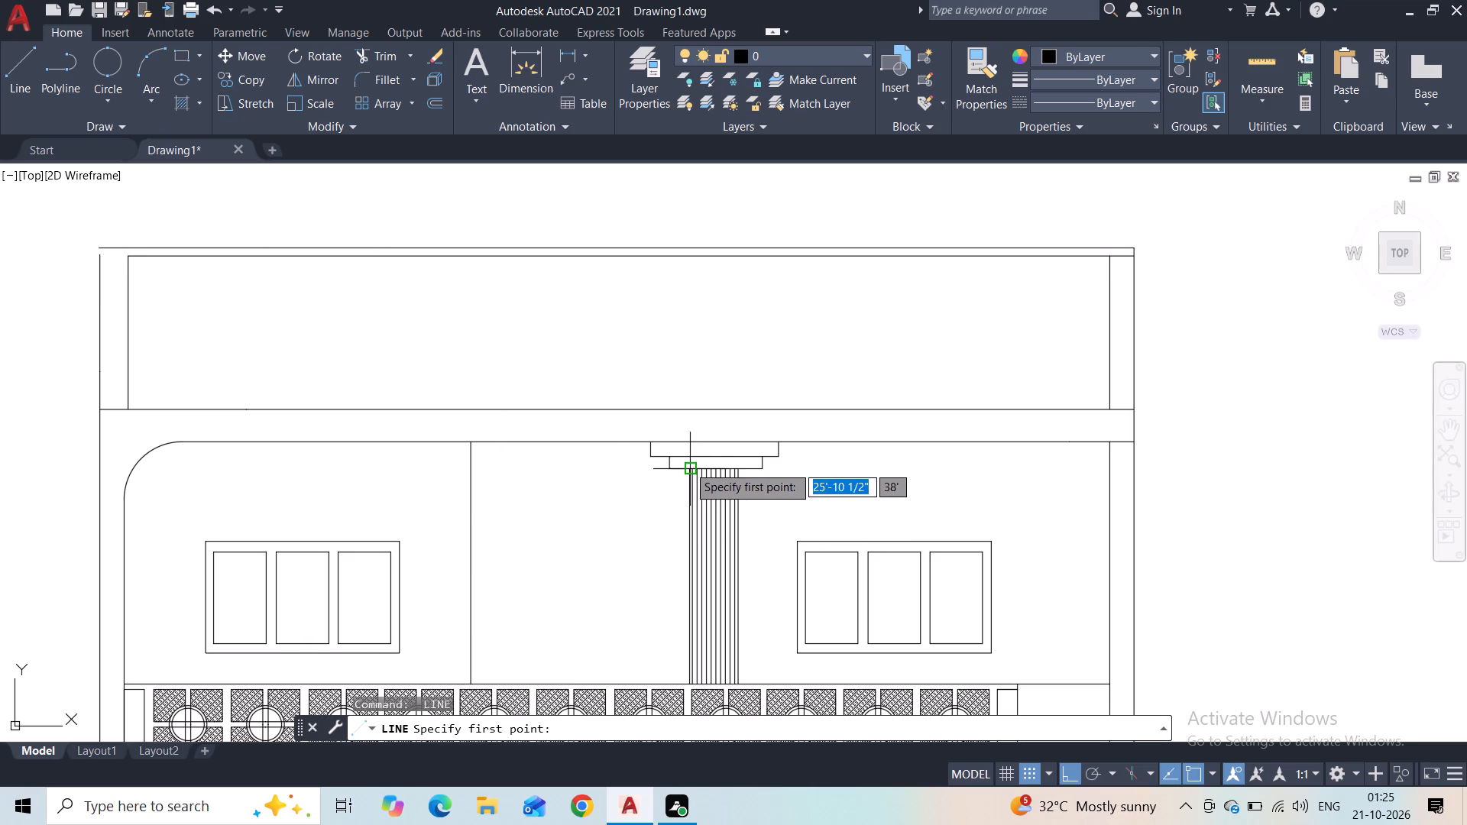
pyautogui.click(698, 409)
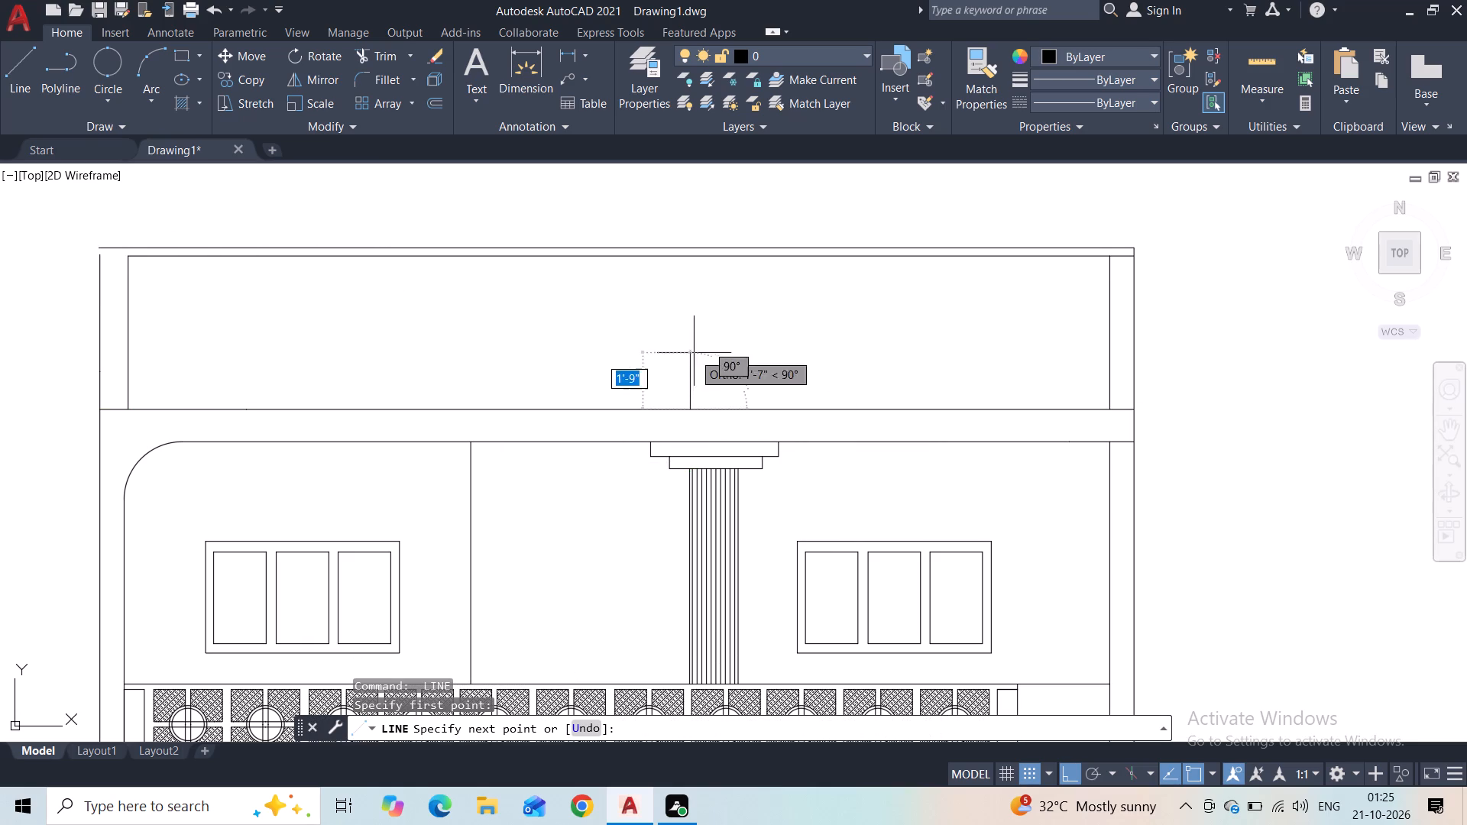
pyautogui.click(697, 254)
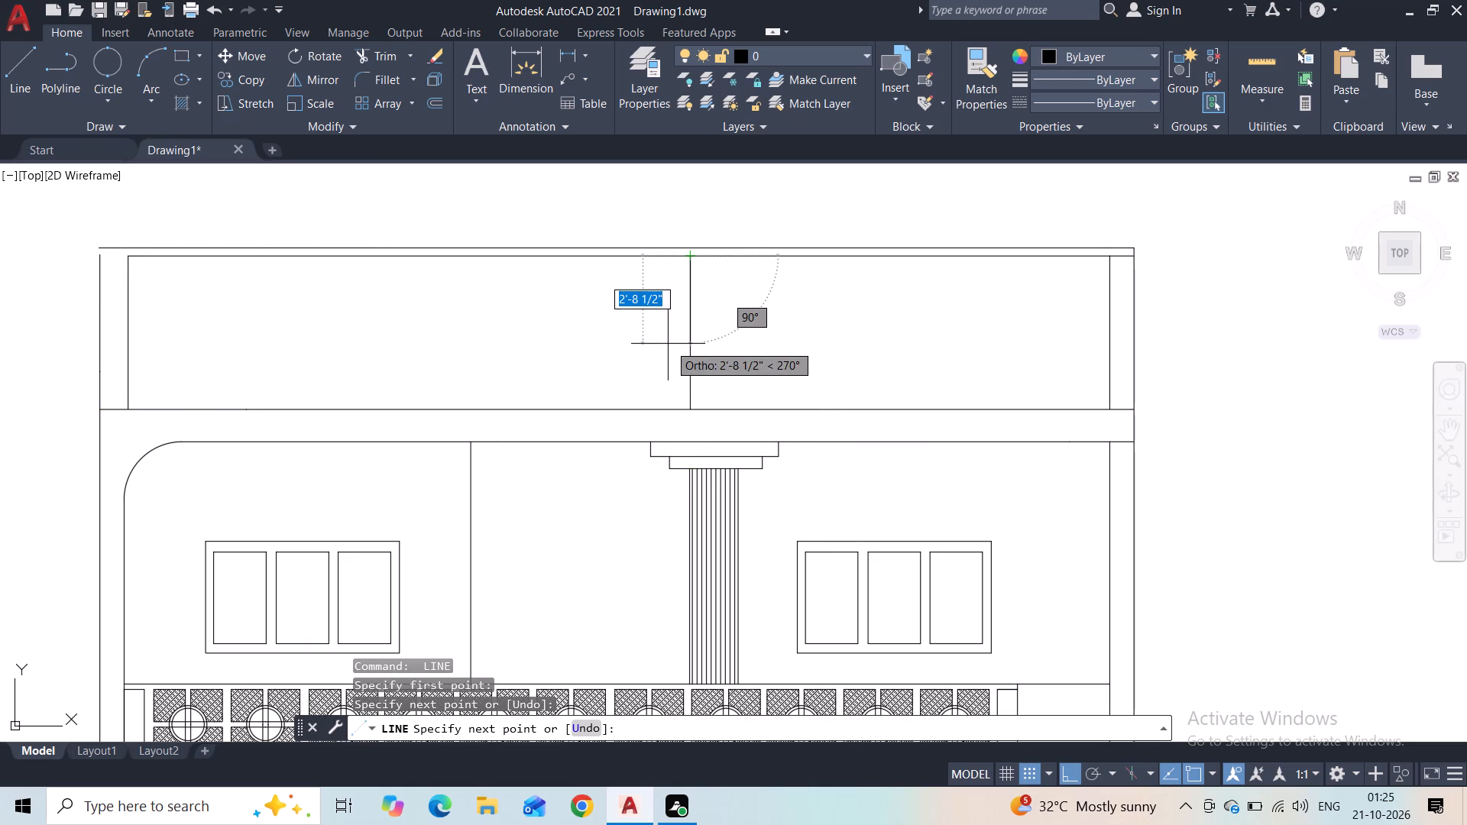
pyautogui.press('space')
pyautogui.press('space')
pyautogui.scroll(2, 751, 445)
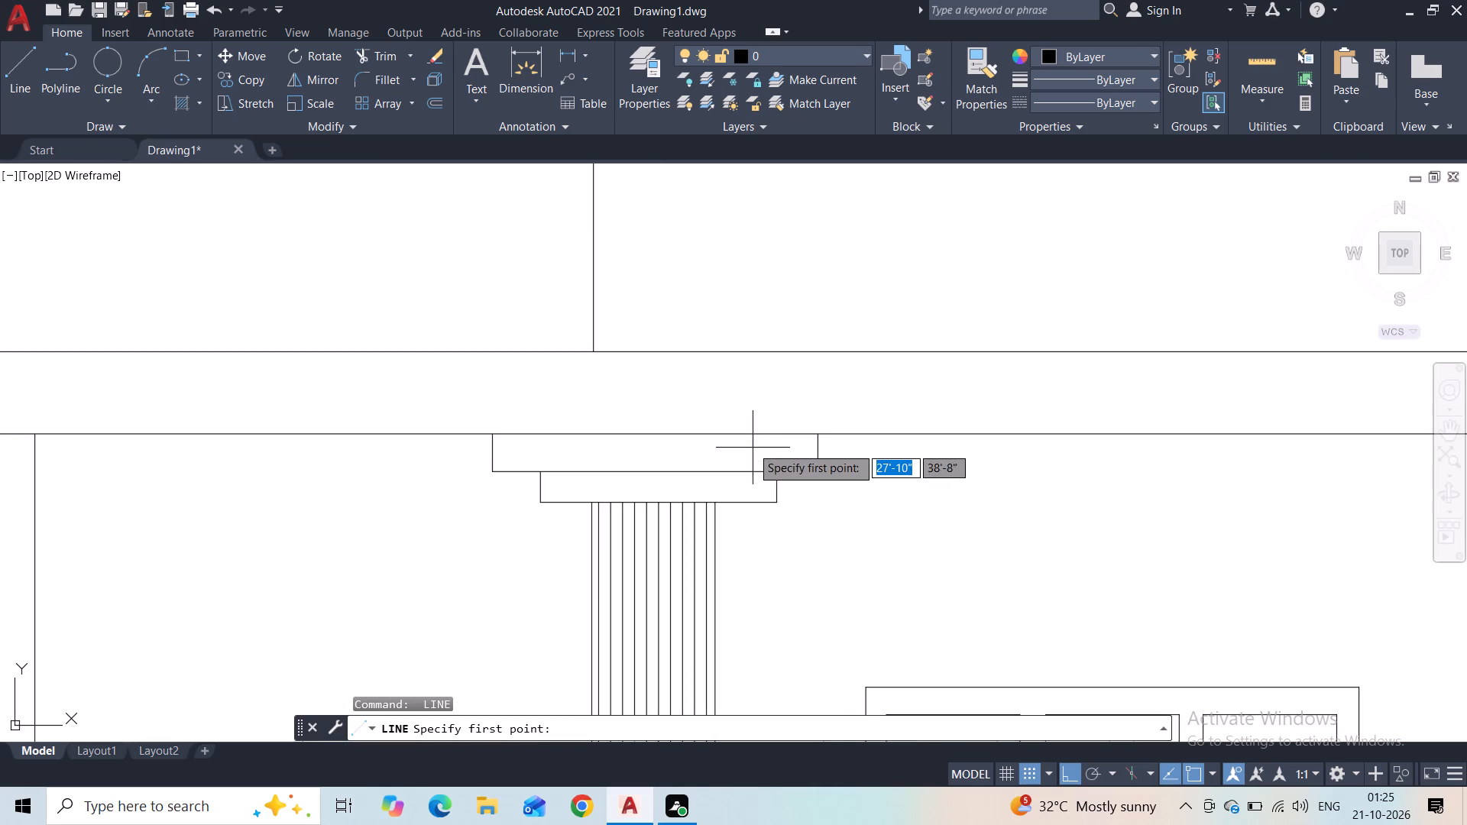
pyautogui.click(718, 349)
pyautogui.moveTo(725, 286); pyautogui.dragTo(723, 568, button='middle')
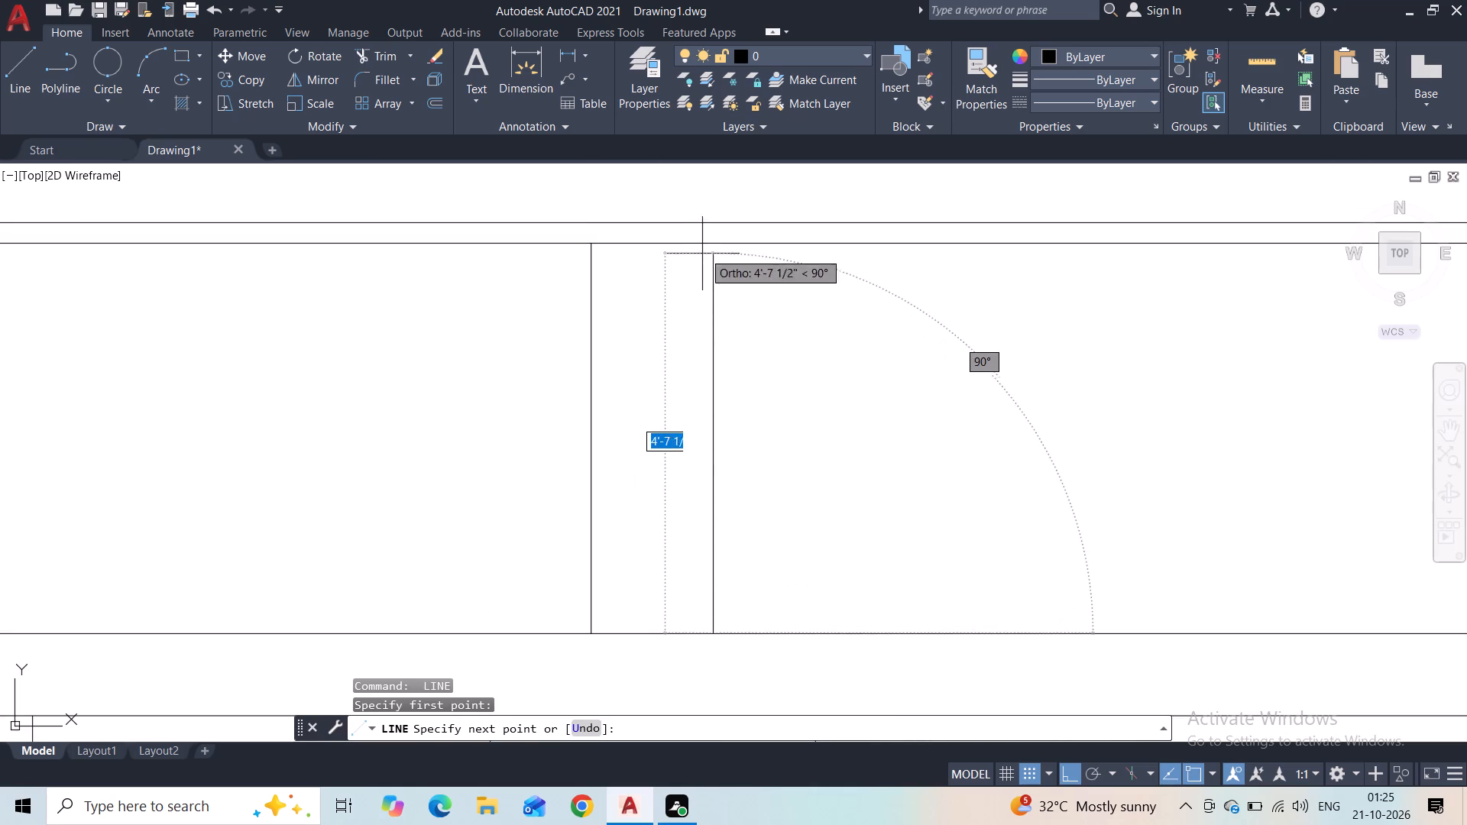
pyautogui.click(707, 246)
pyautogui.press('Escape')
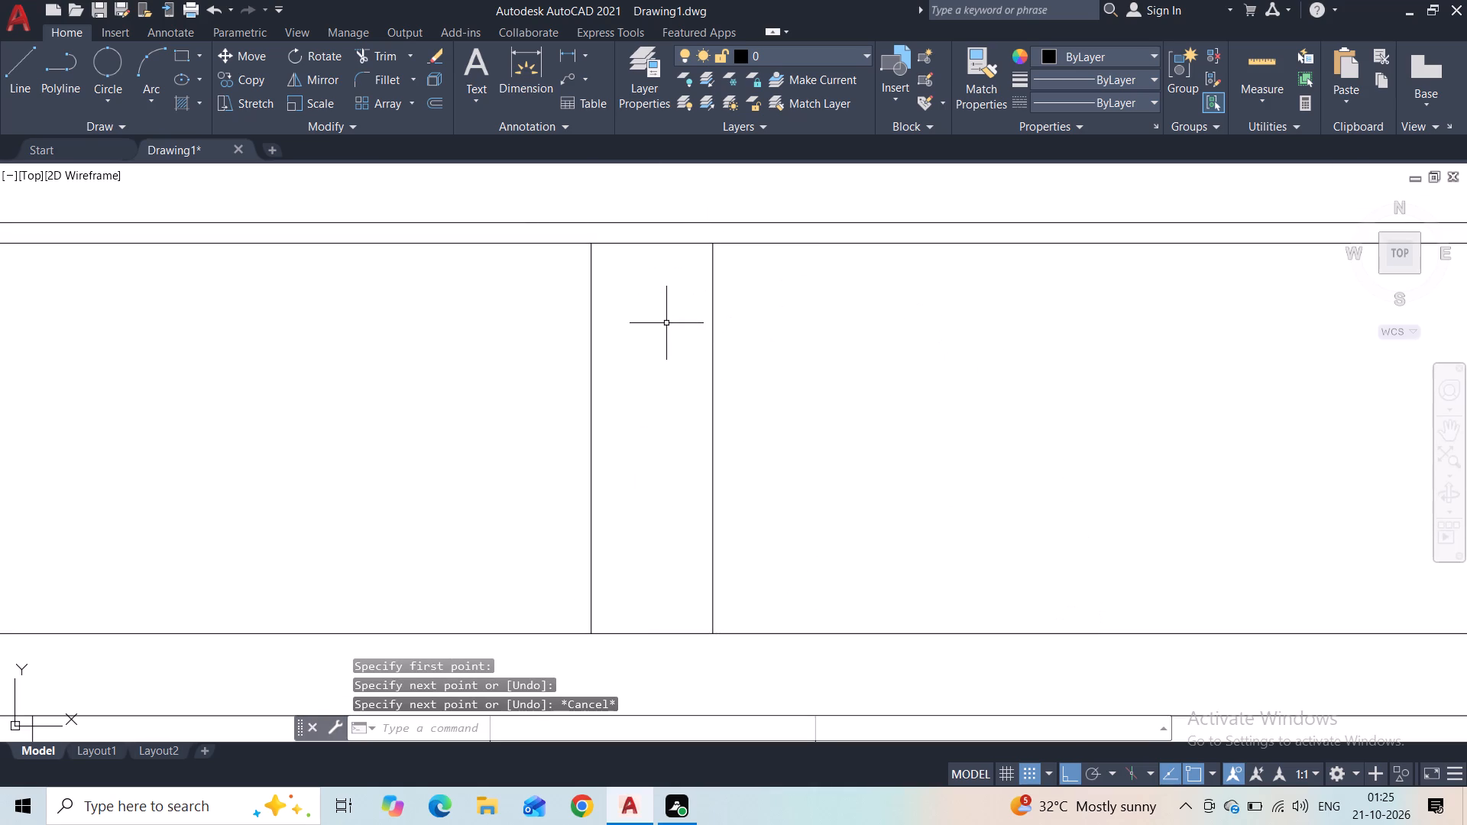
# Draw a vertical parapet line above the wall line between the left window and the column, from slab top to parapet top.
pyautogui.scroll(-2, 668, 325)
pyautogui.moveTo(594, 358); pyautogui.dragTo(833, 344, button='middle')
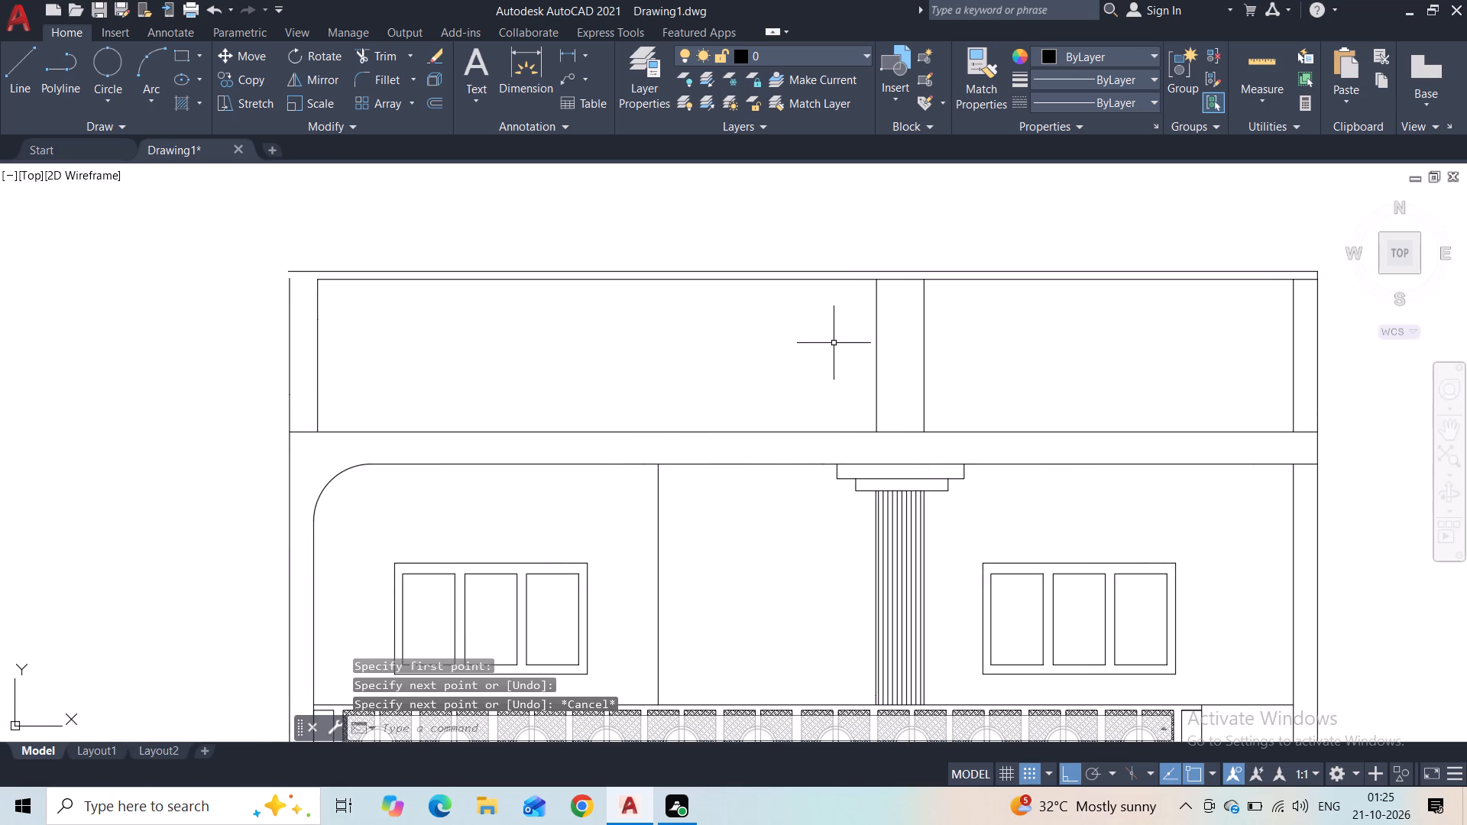
pyautogui.press('space')
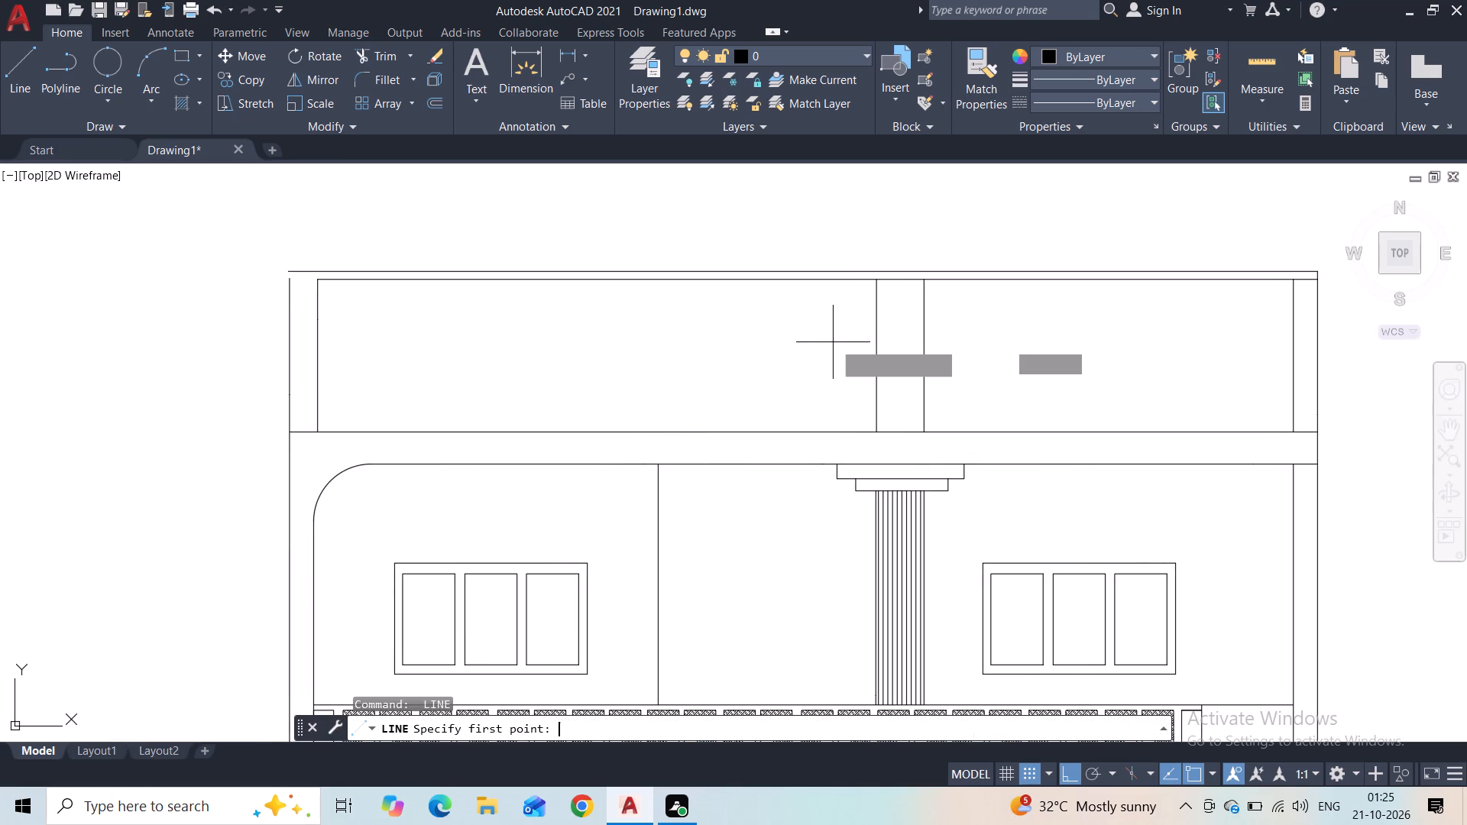
pyautogui.click(658, 430)
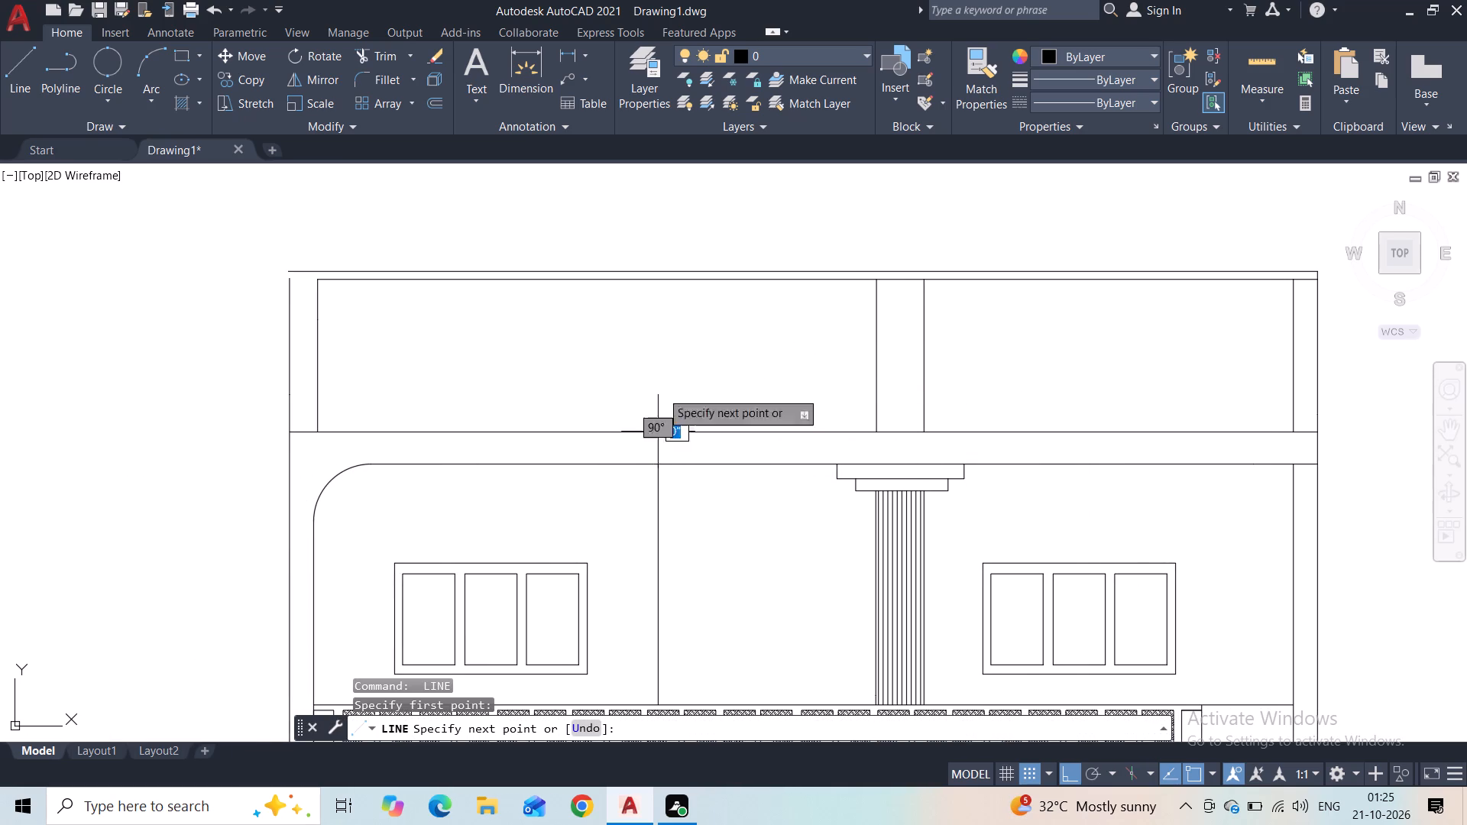
pyautogui.click(656, 276)
pyautogui.press('Escape')
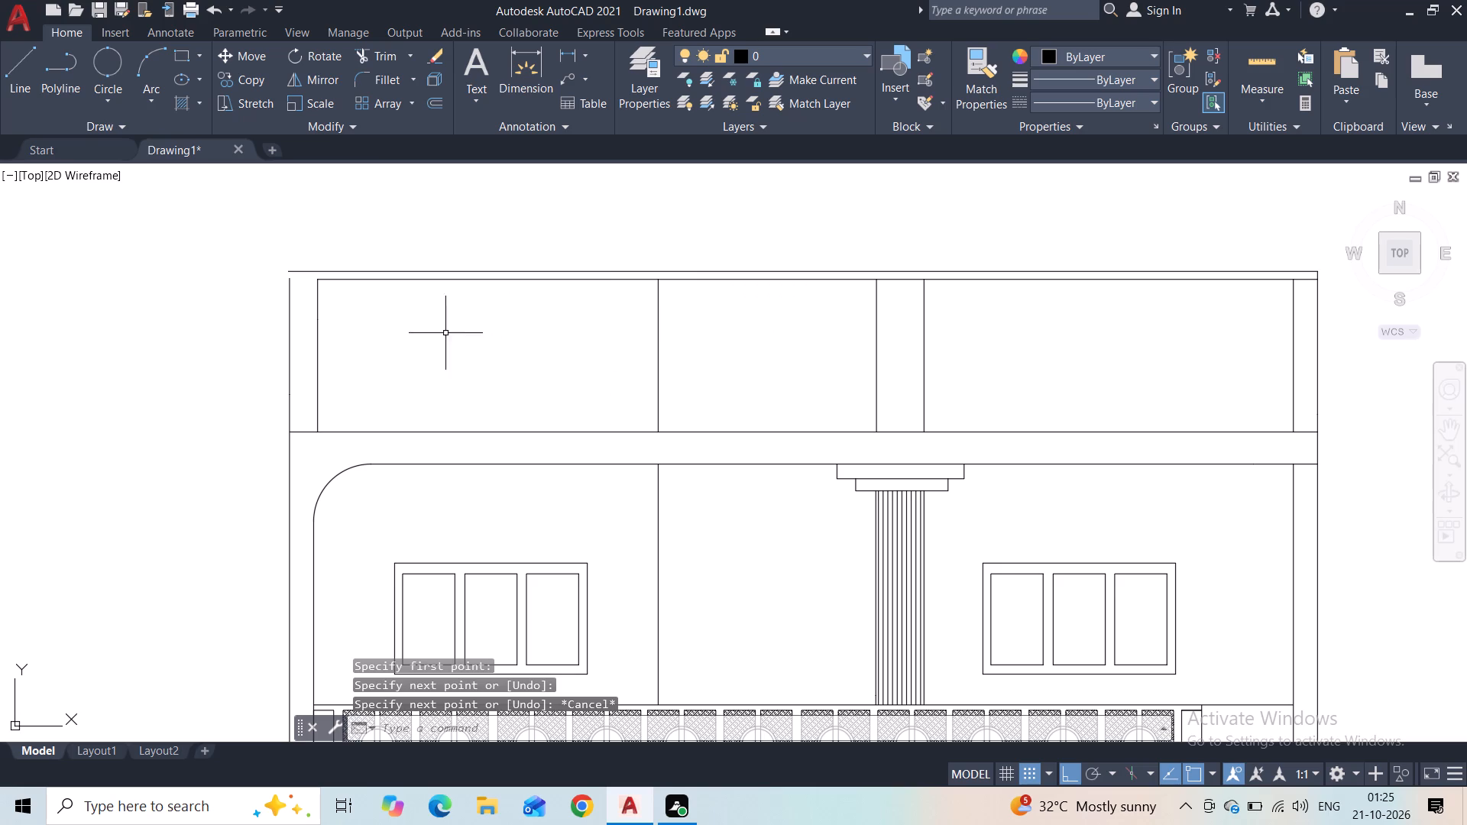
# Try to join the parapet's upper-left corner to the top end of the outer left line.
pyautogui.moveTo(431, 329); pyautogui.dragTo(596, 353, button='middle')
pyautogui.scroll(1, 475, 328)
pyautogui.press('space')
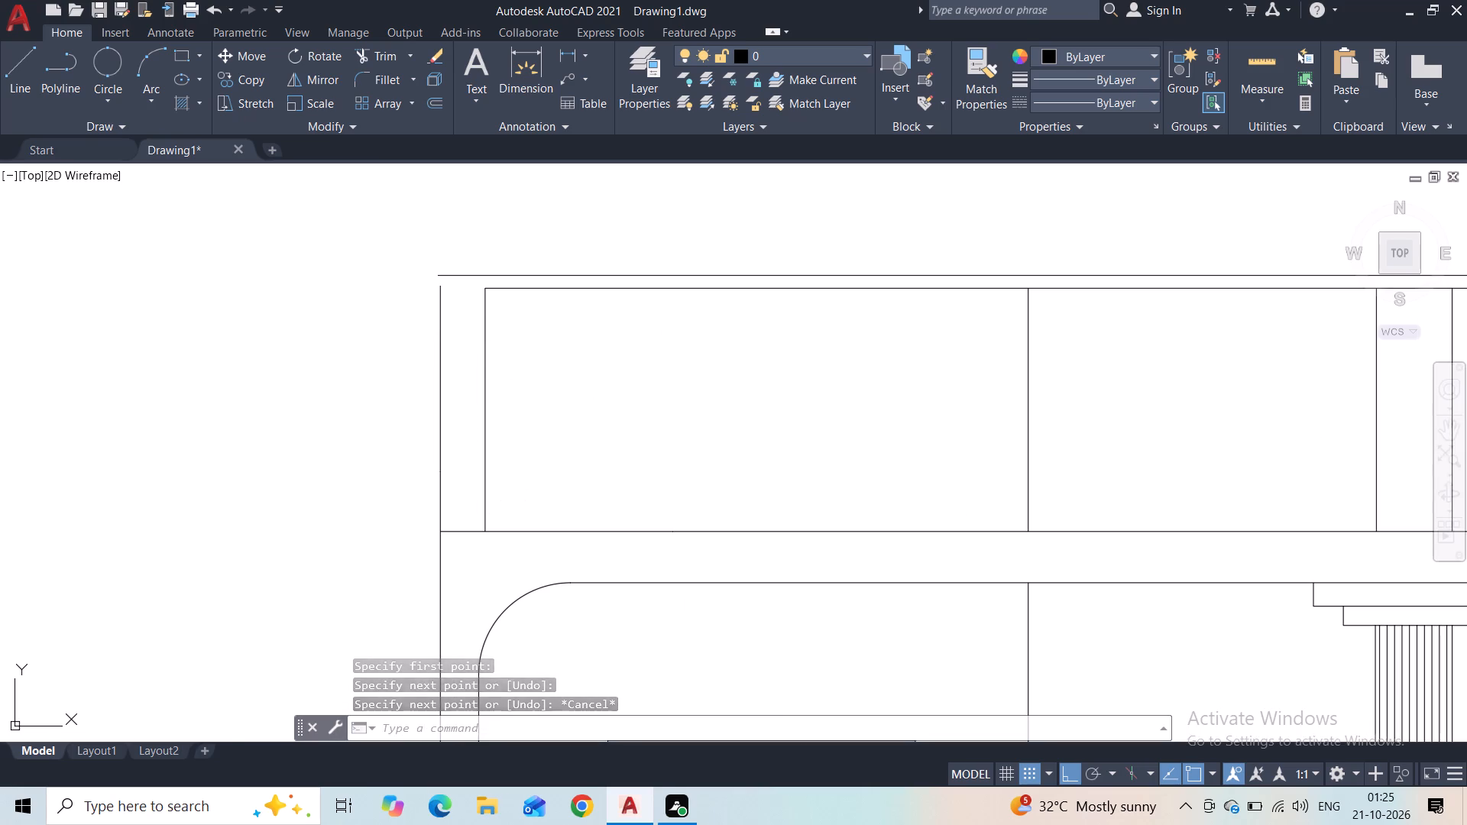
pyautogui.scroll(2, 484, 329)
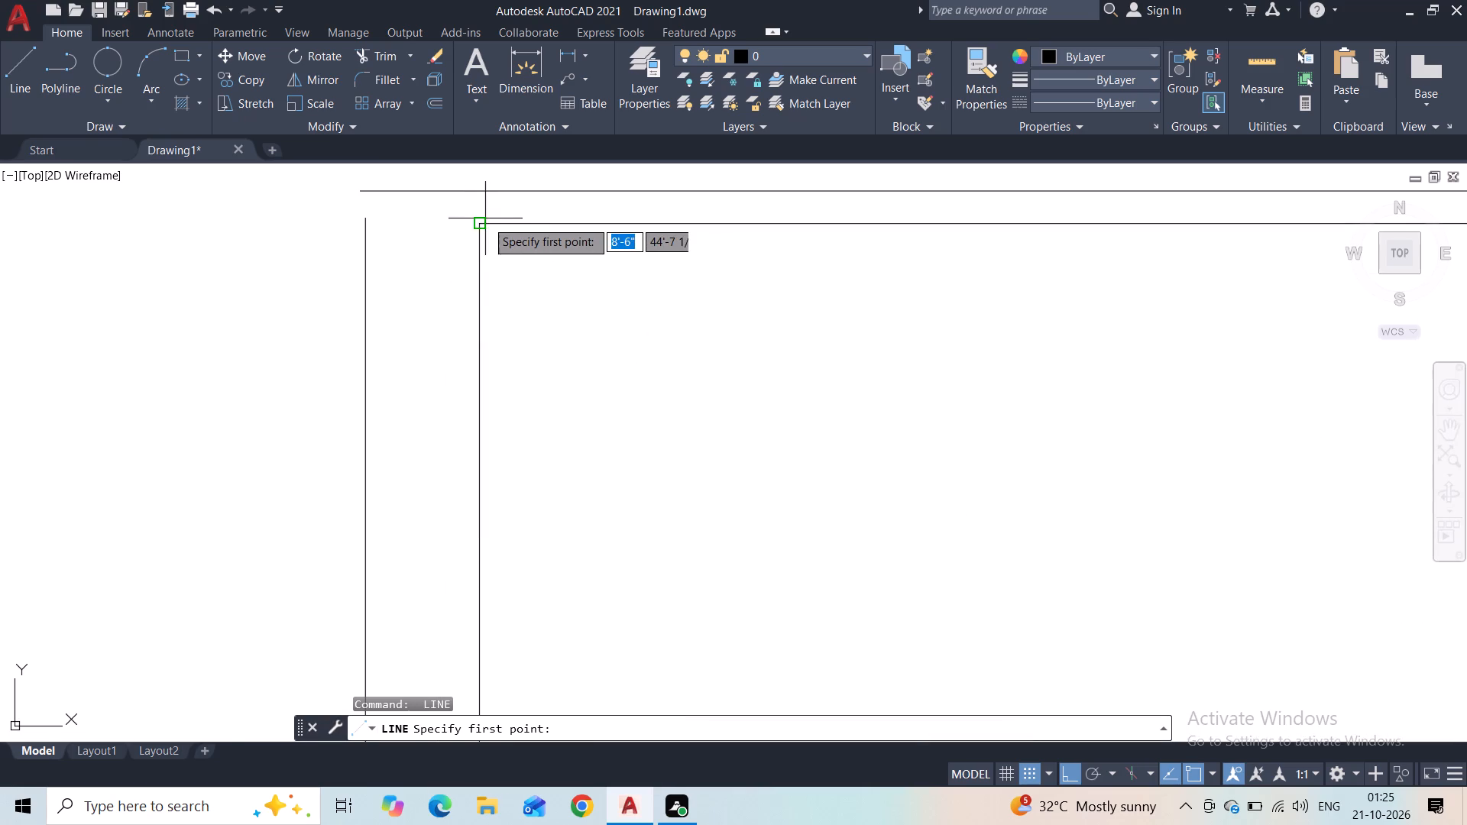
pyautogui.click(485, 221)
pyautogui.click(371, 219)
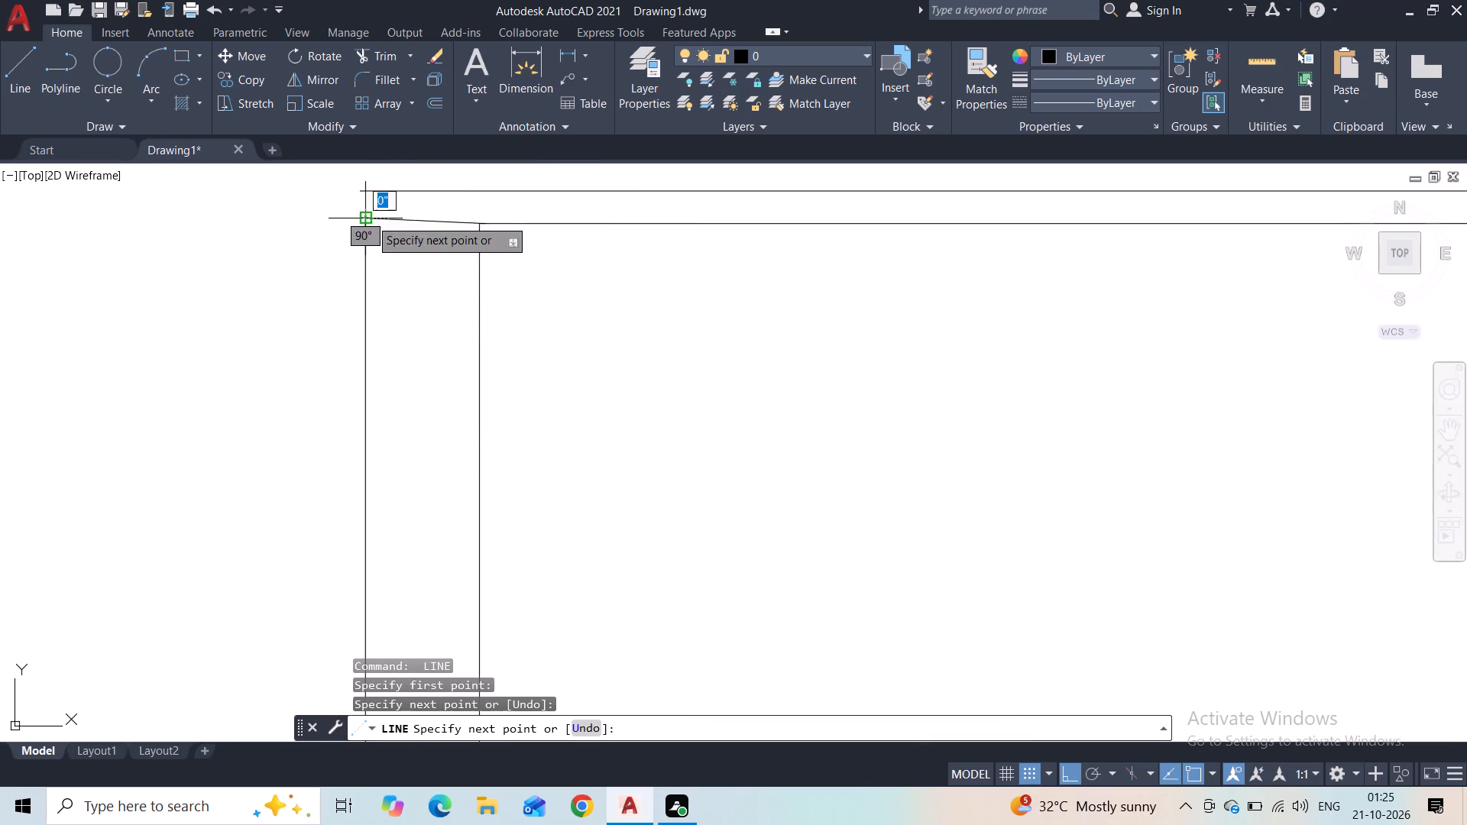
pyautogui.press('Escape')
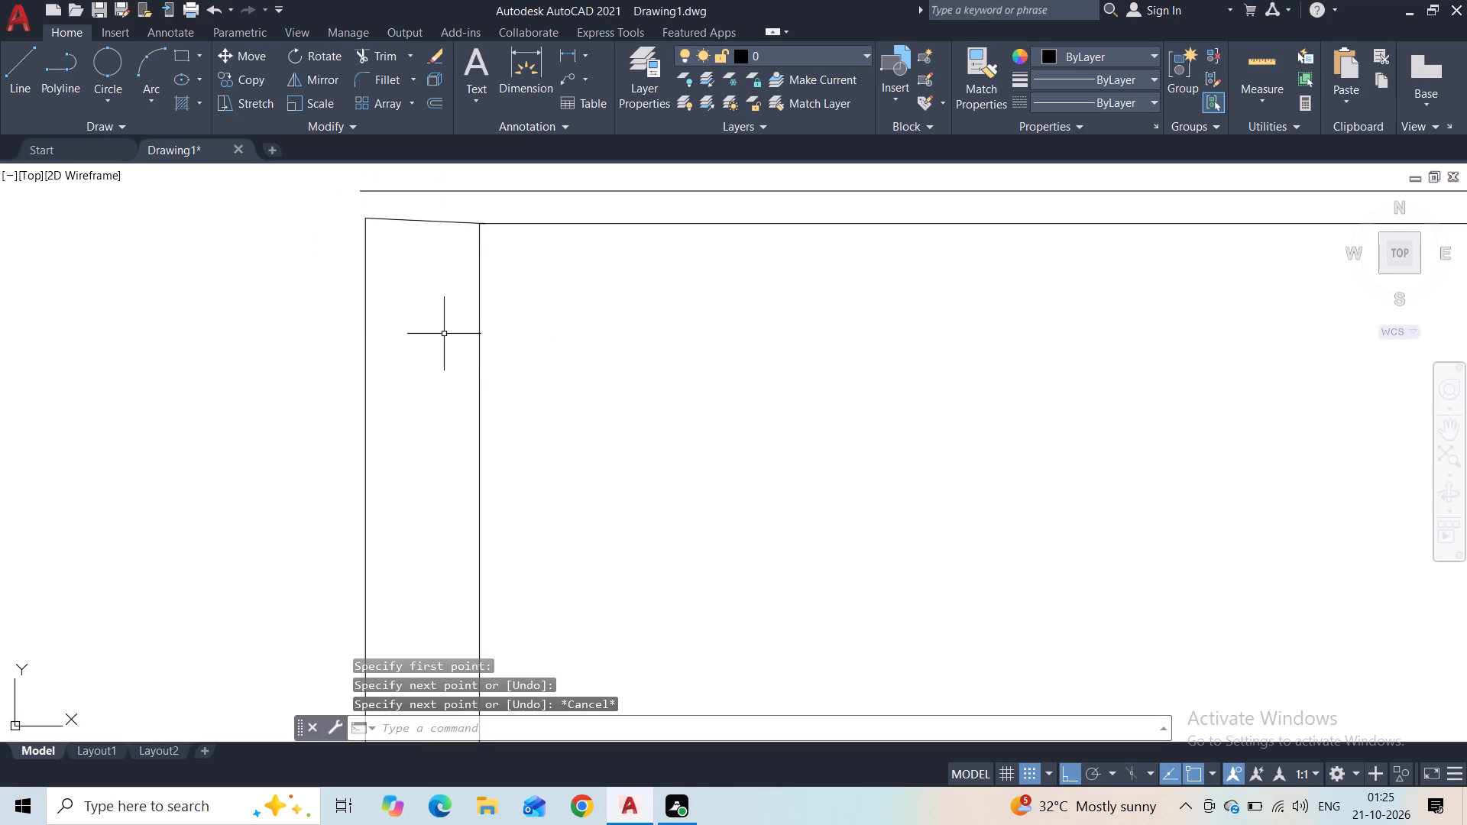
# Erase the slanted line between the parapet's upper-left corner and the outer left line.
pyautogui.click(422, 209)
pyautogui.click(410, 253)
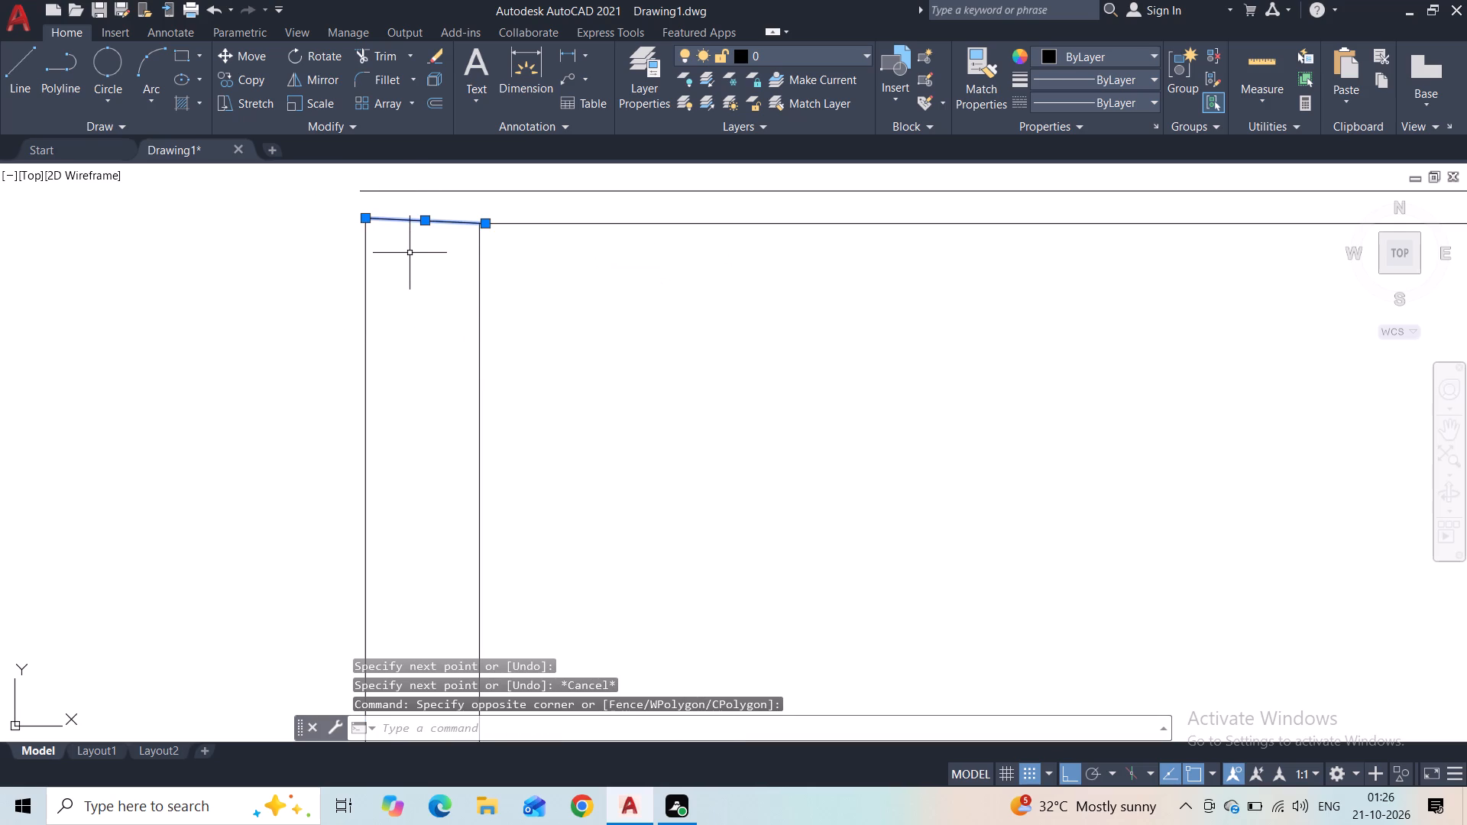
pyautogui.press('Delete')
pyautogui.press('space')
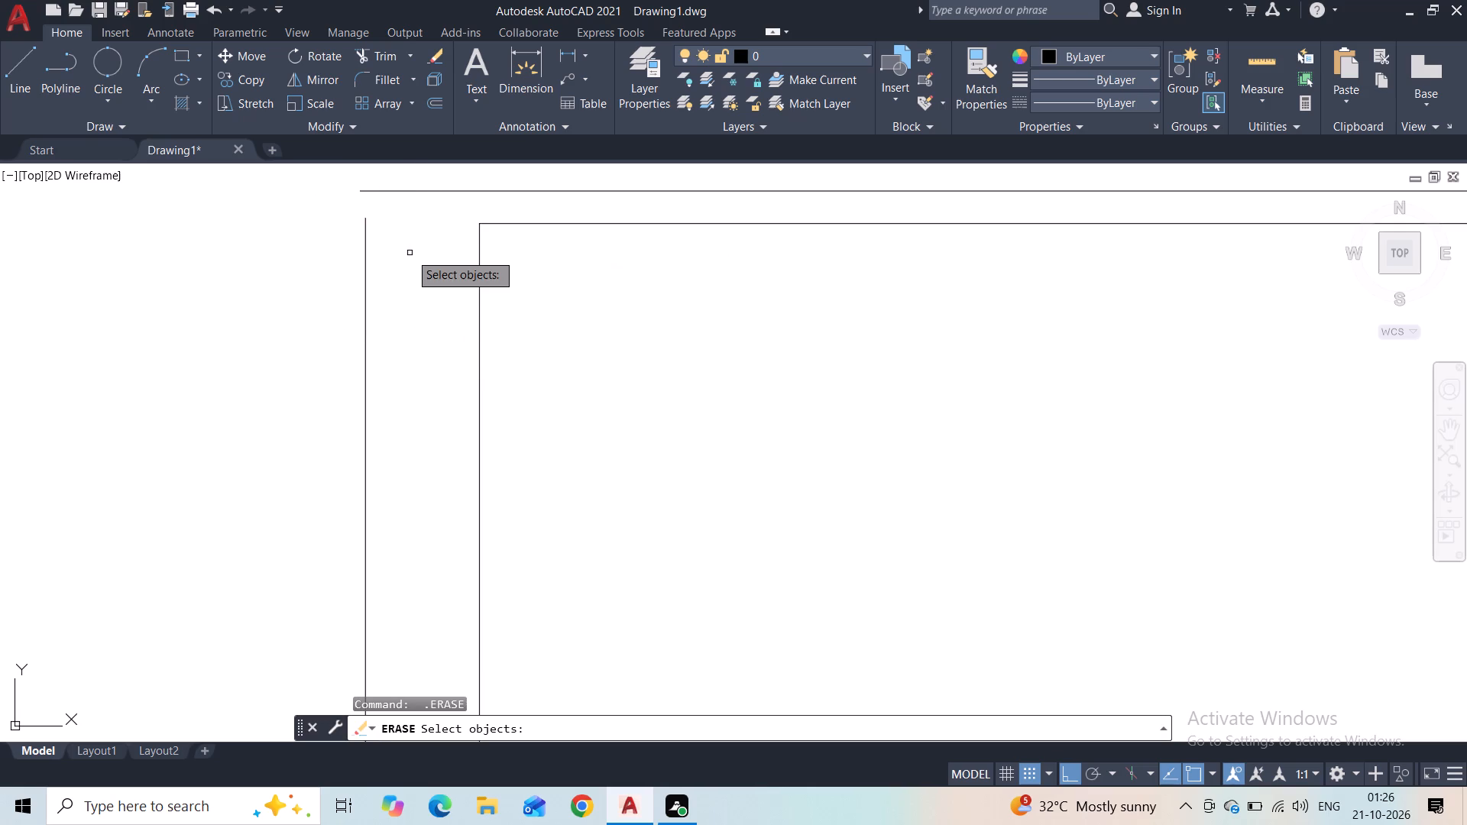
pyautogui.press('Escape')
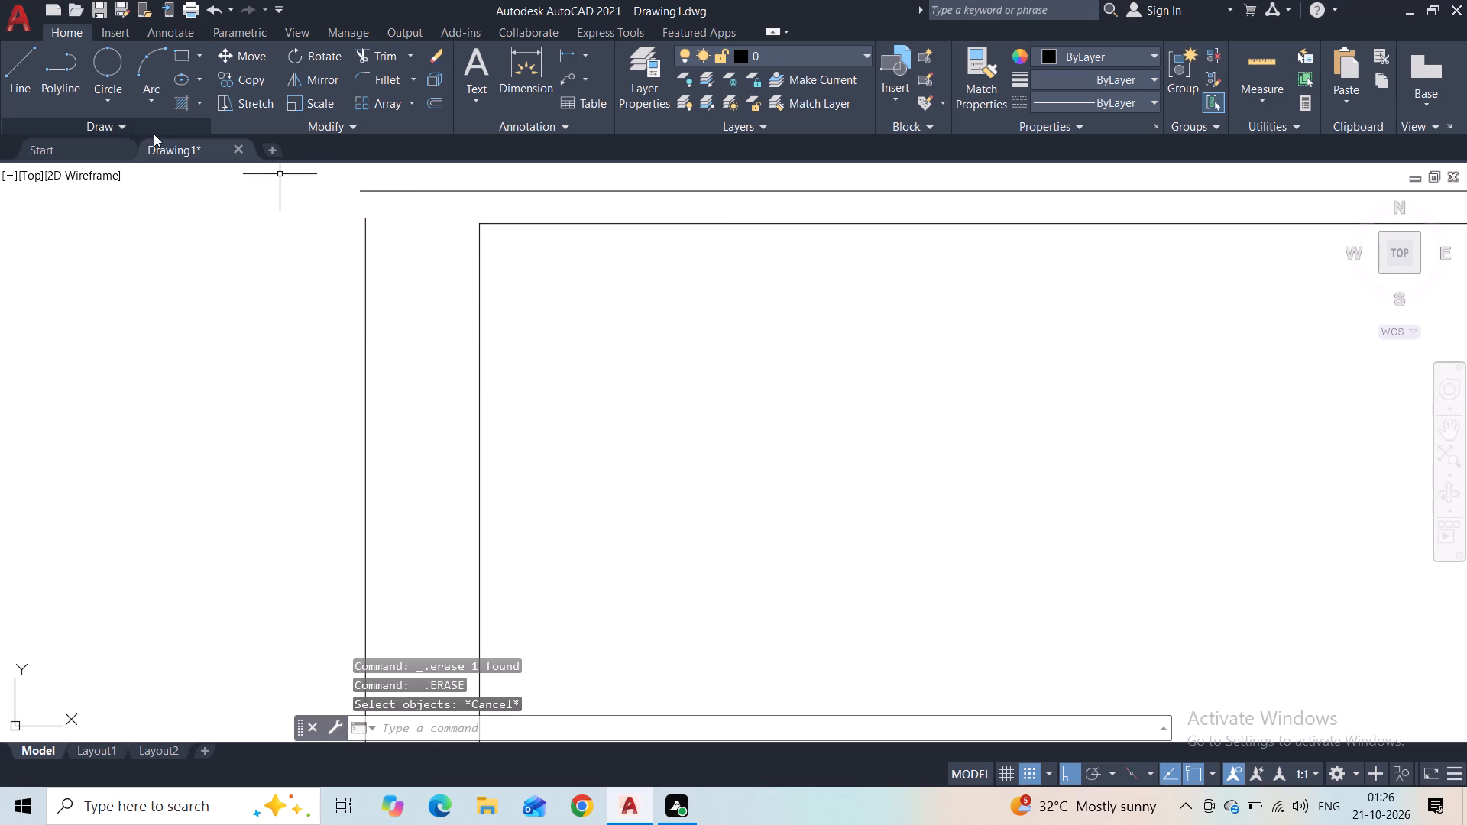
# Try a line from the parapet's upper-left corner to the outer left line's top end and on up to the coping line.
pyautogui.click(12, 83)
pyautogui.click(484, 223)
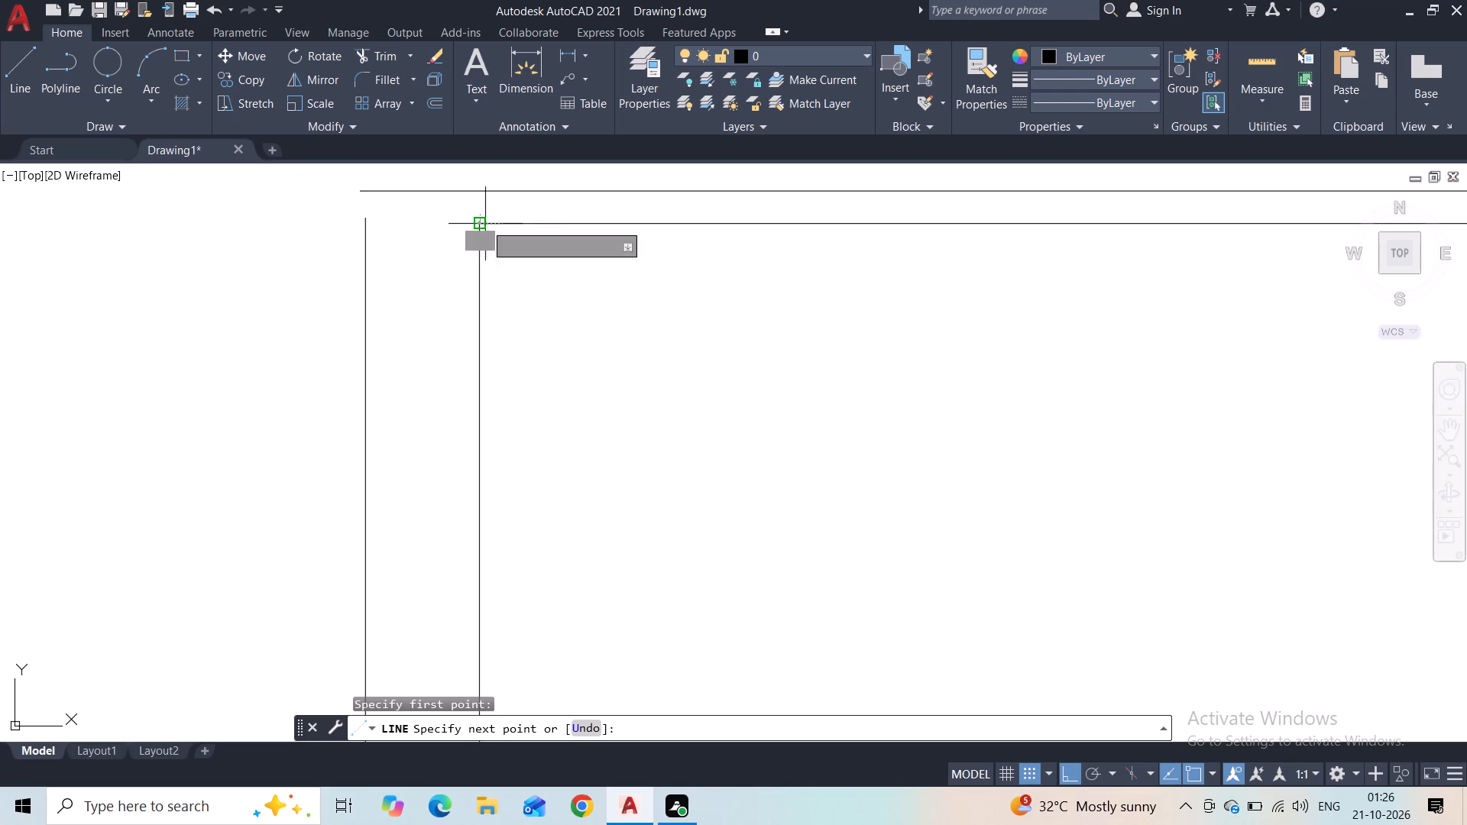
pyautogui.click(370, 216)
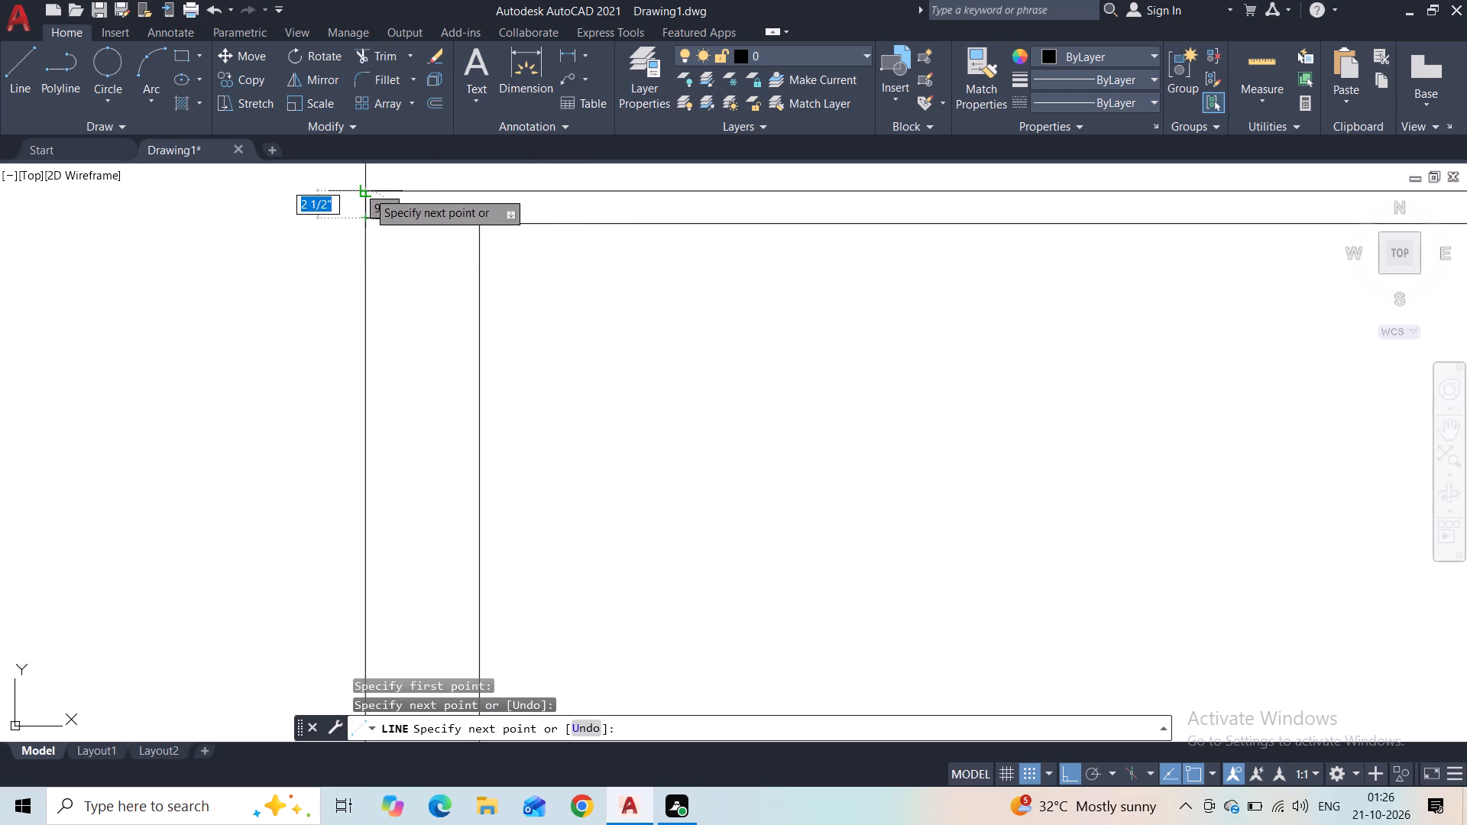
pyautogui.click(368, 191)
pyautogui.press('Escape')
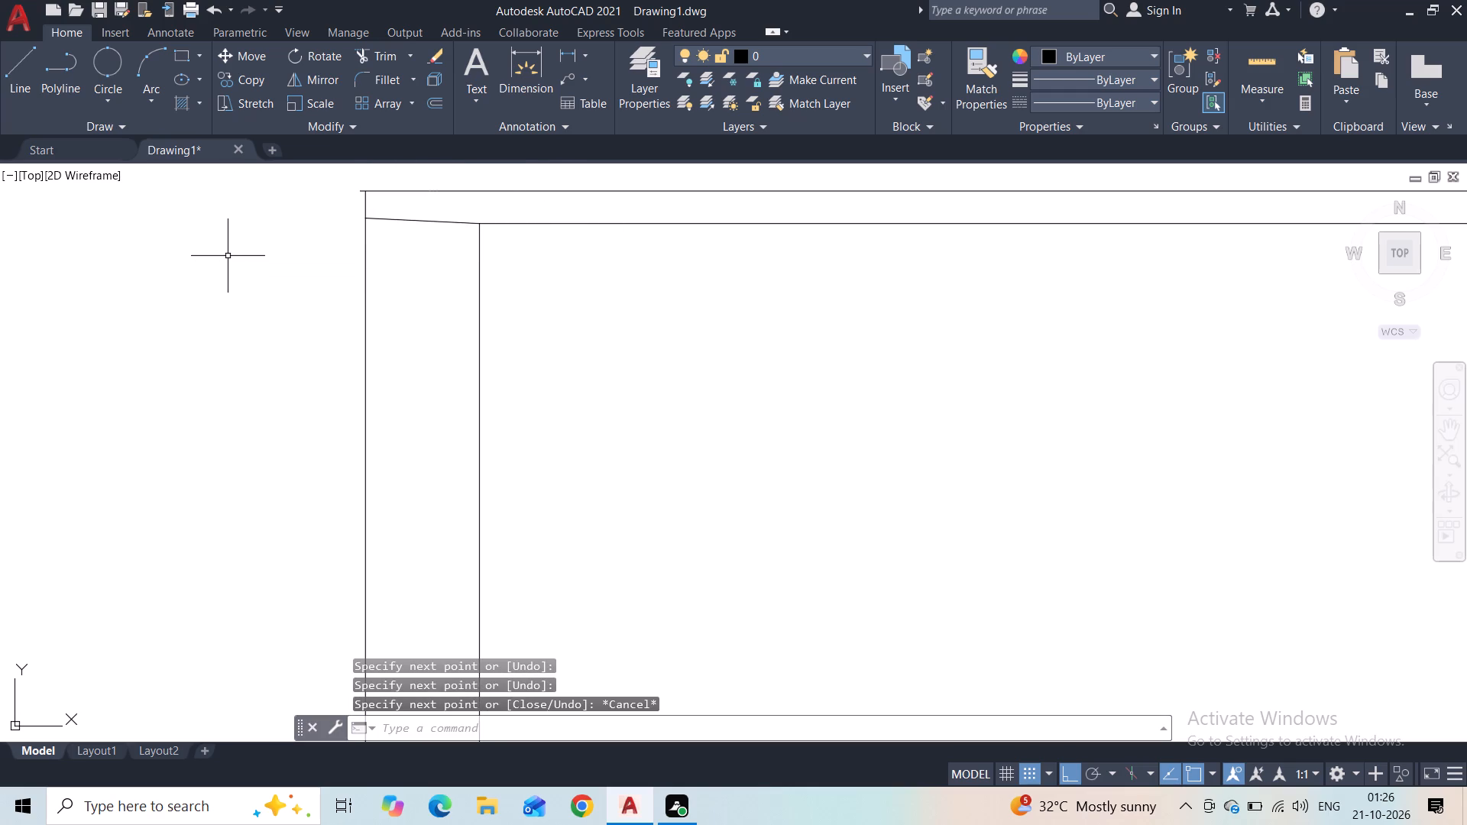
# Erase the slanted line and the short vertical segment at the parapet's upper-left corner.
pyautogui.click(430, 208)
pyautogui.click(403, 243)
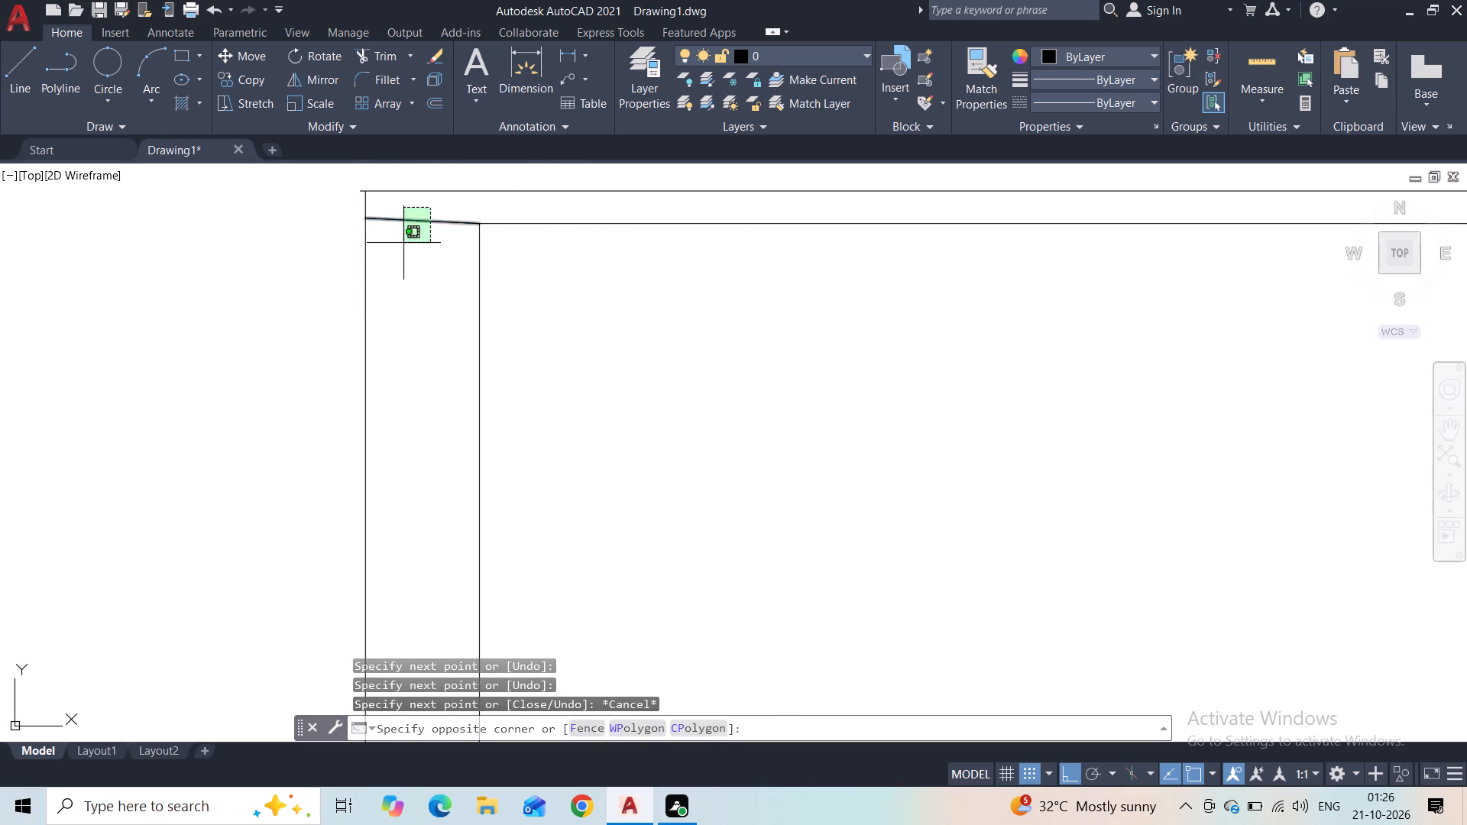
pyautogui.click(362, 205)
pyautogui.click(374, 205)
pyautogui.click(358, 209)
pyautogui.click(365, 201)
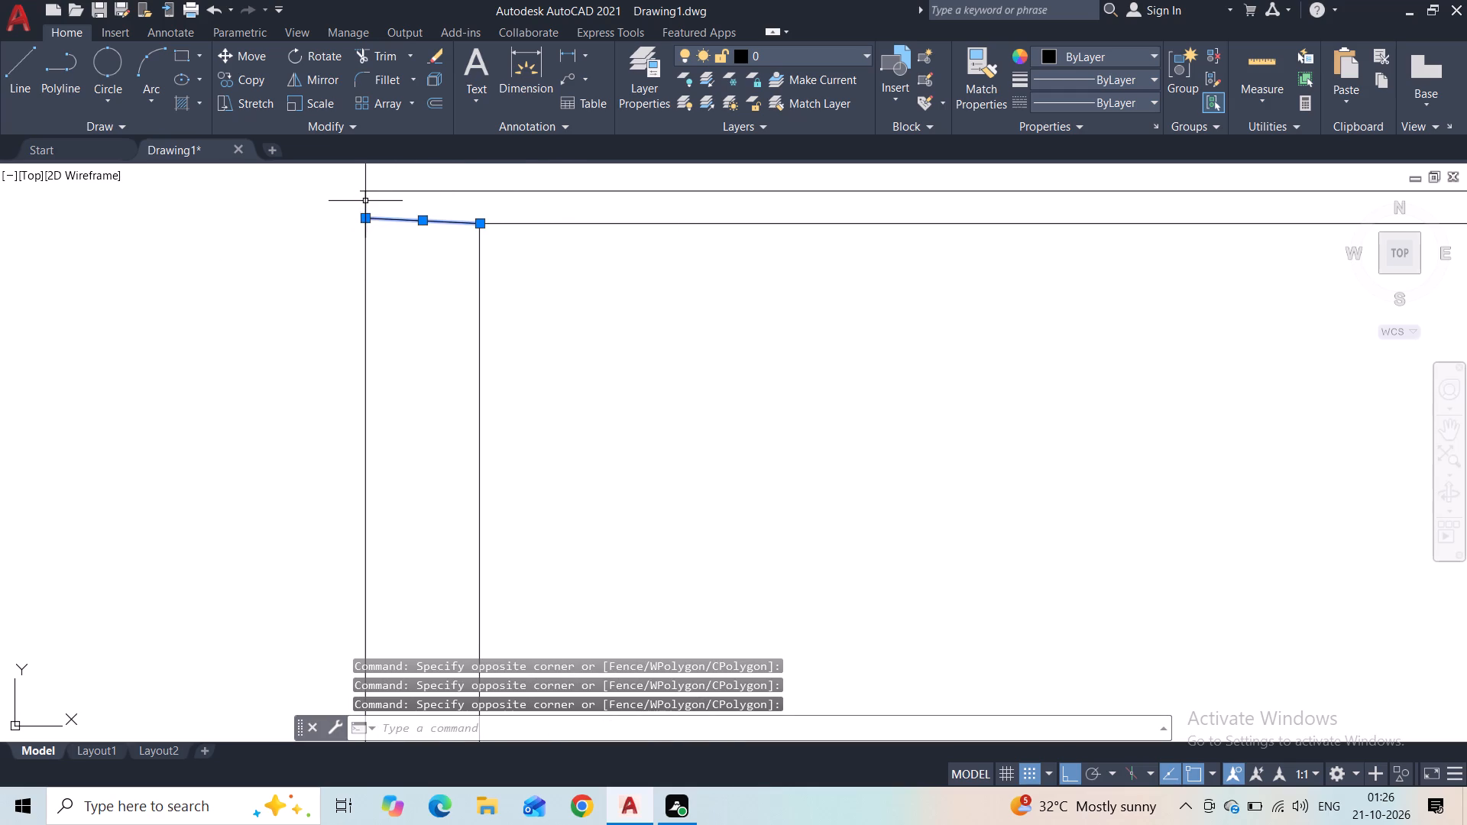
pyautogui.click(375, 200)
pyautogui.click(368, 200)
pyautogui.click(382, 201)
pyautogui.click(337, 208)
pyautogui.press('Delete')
# Draw a vertical line from the outer left line's top end up to the coping's top line.
pyautogui.click(28, 86)
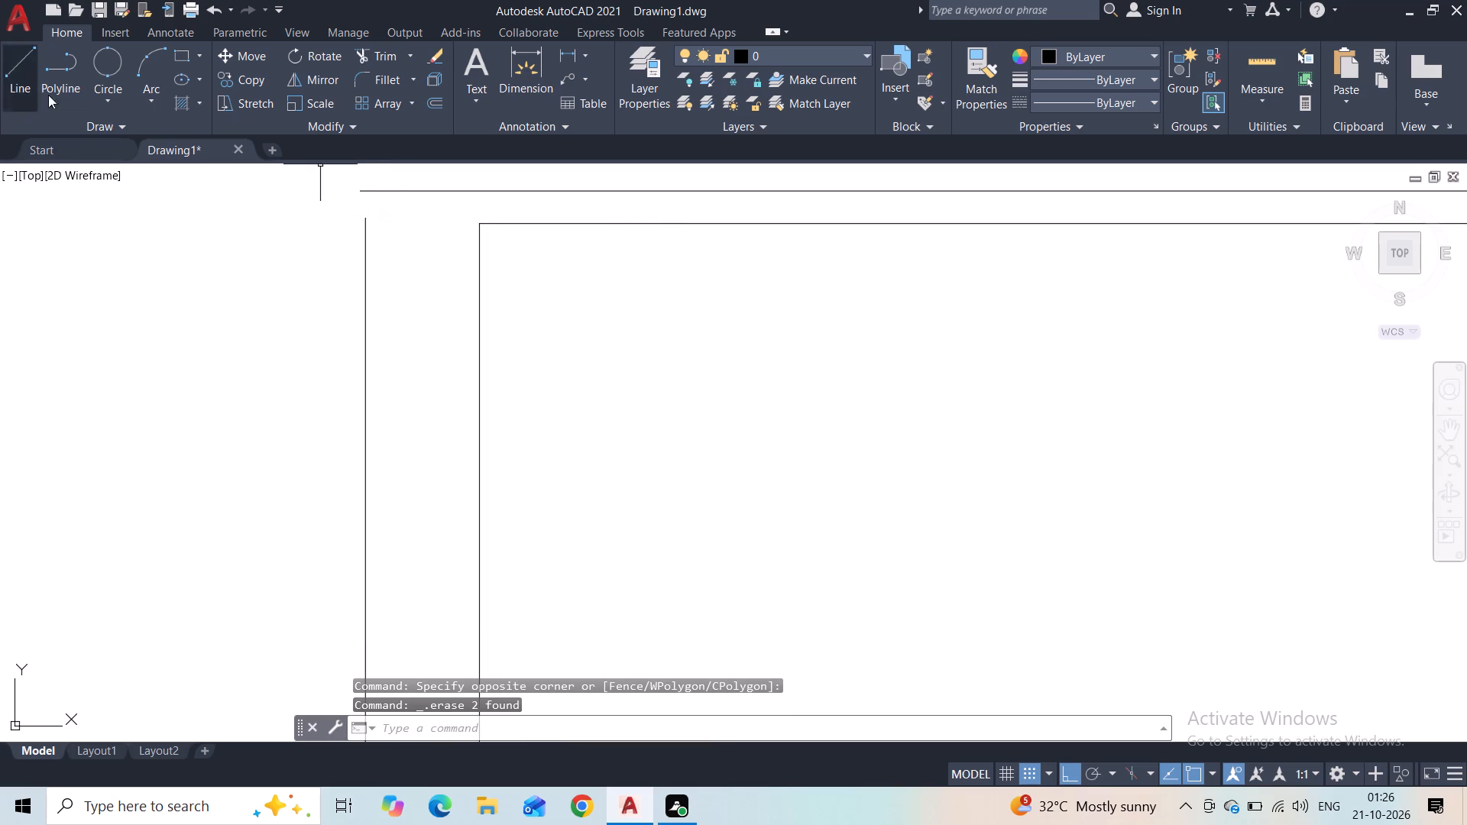
pyautogui.scroll(3, 373, 193)
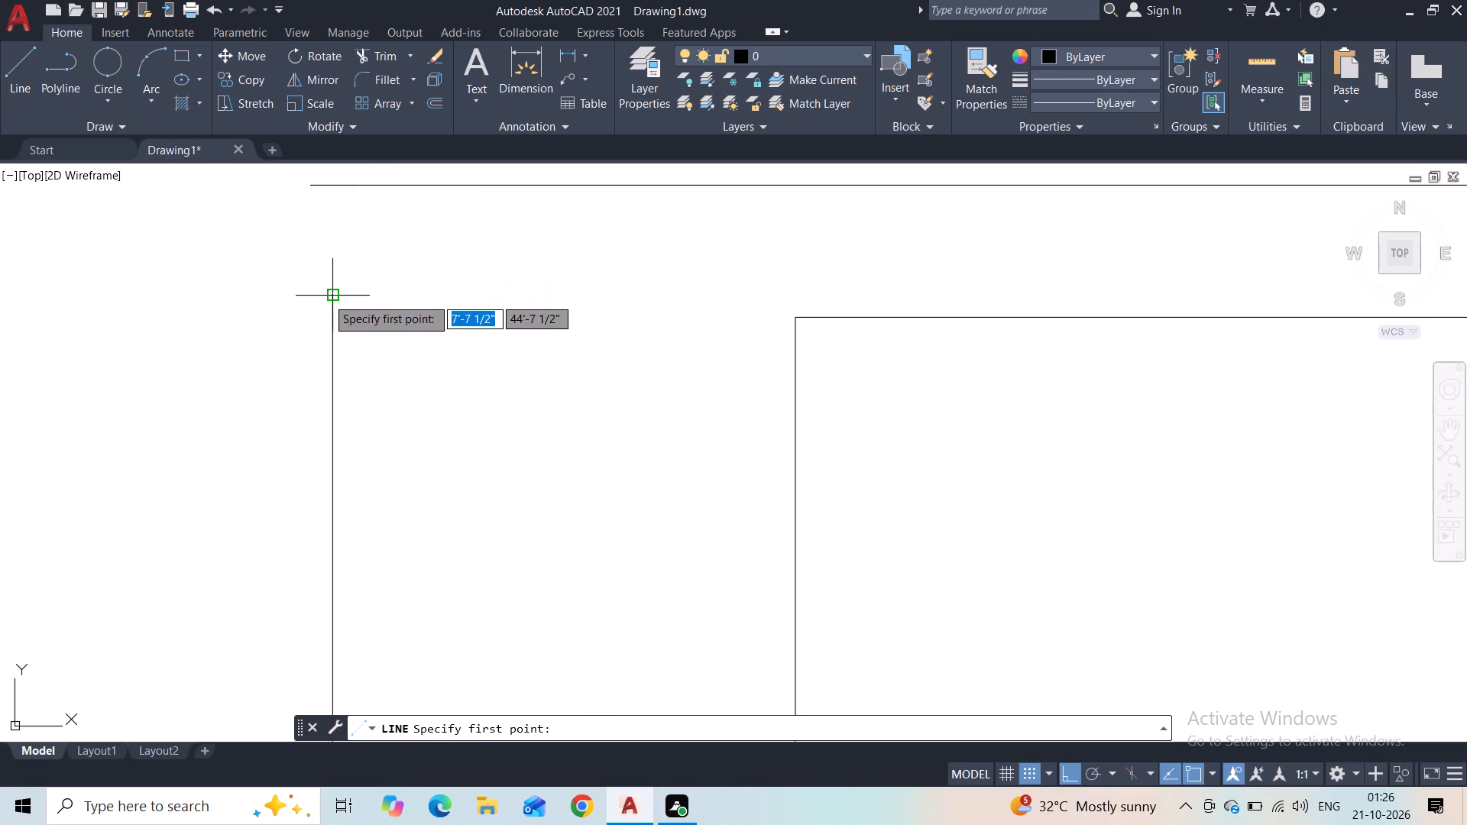
pyautogui.click(326, 297)
pyautogui.click(324, 175)
pyautogui.press('space')
# Draw a horizontal line from the parapet's upper-left corner to the outer left line.
pyautogui.press('space')
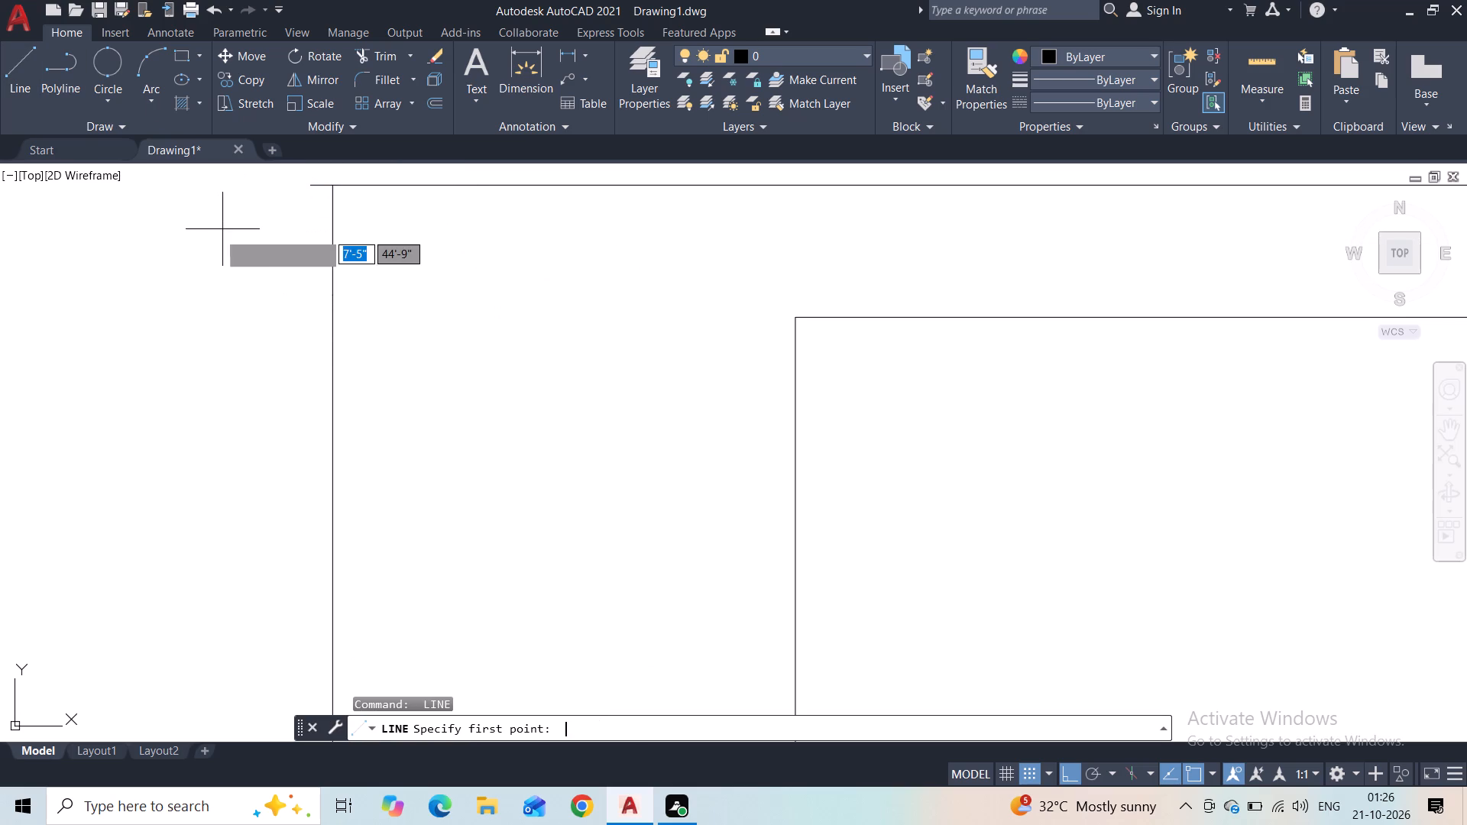
pyautogui.click(798, 308)
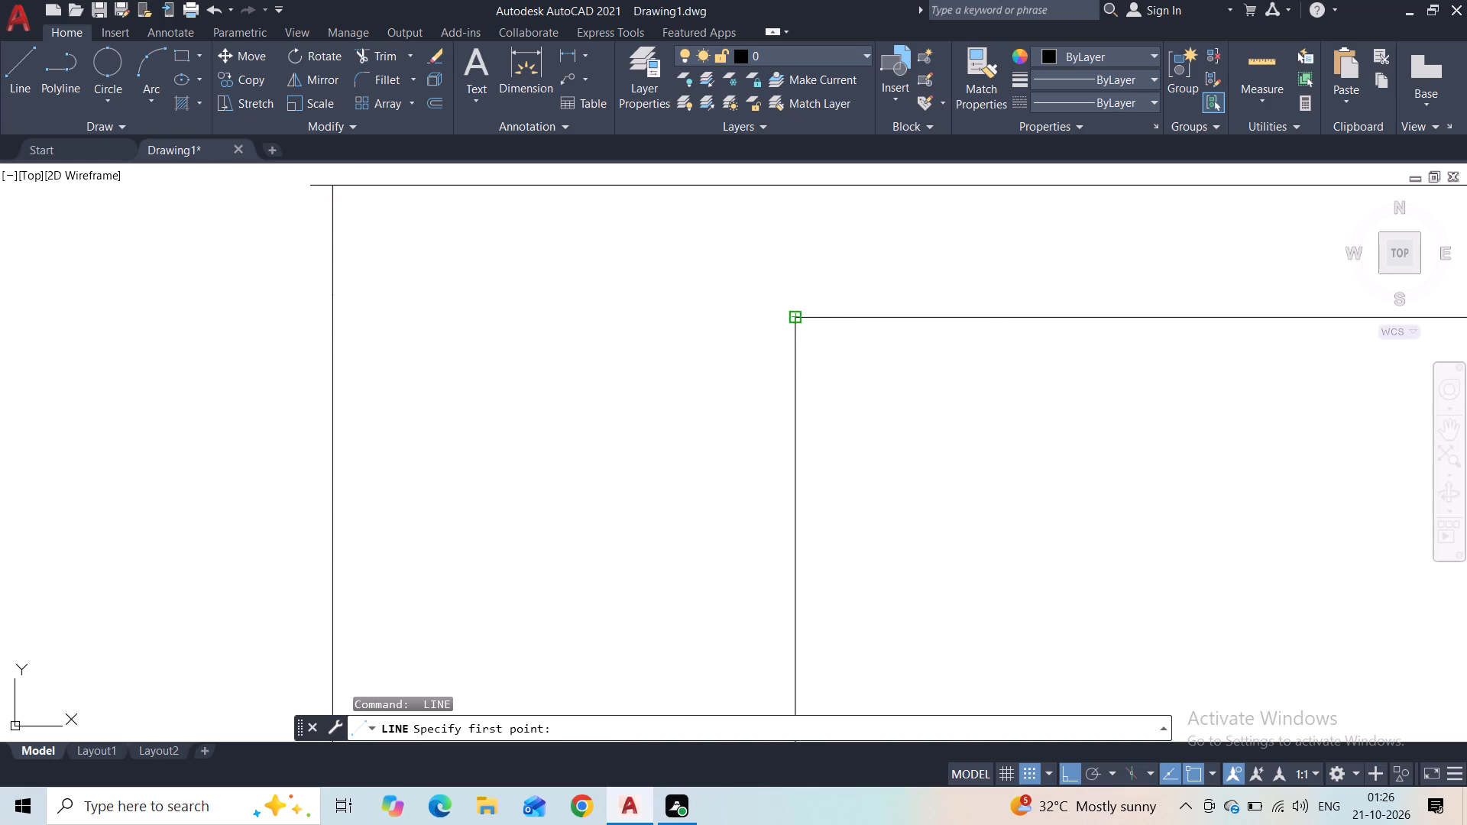
pyautogui.click(331, 309)
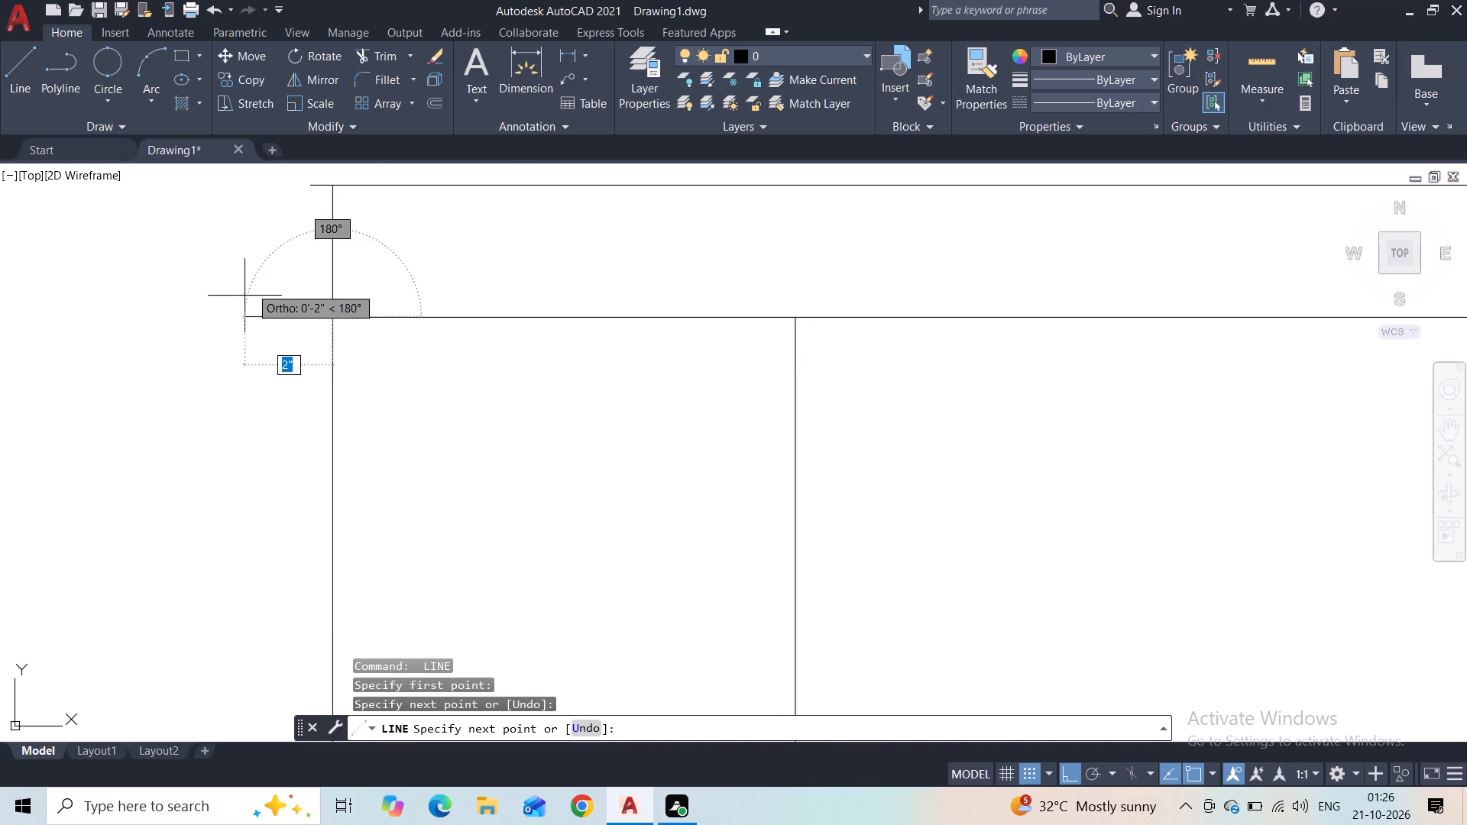
pyautogui.press('Escape')
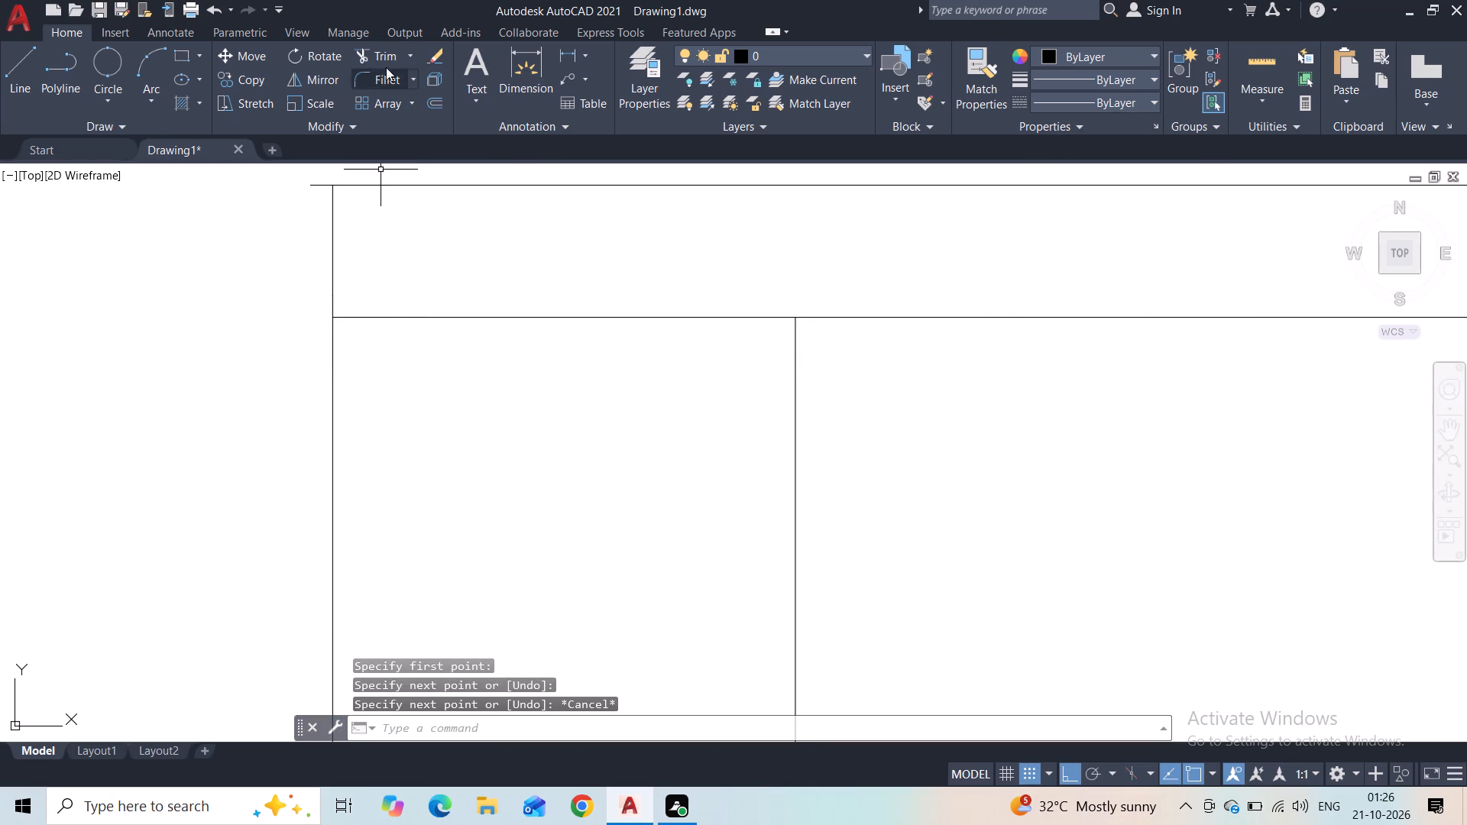
# Trim the coping top line's short overhang beyond the outer left line.
pyautogui.click(374, 60)
pyautogui.moveTo(319, 177); pyautogui.dragTo(312, 212)
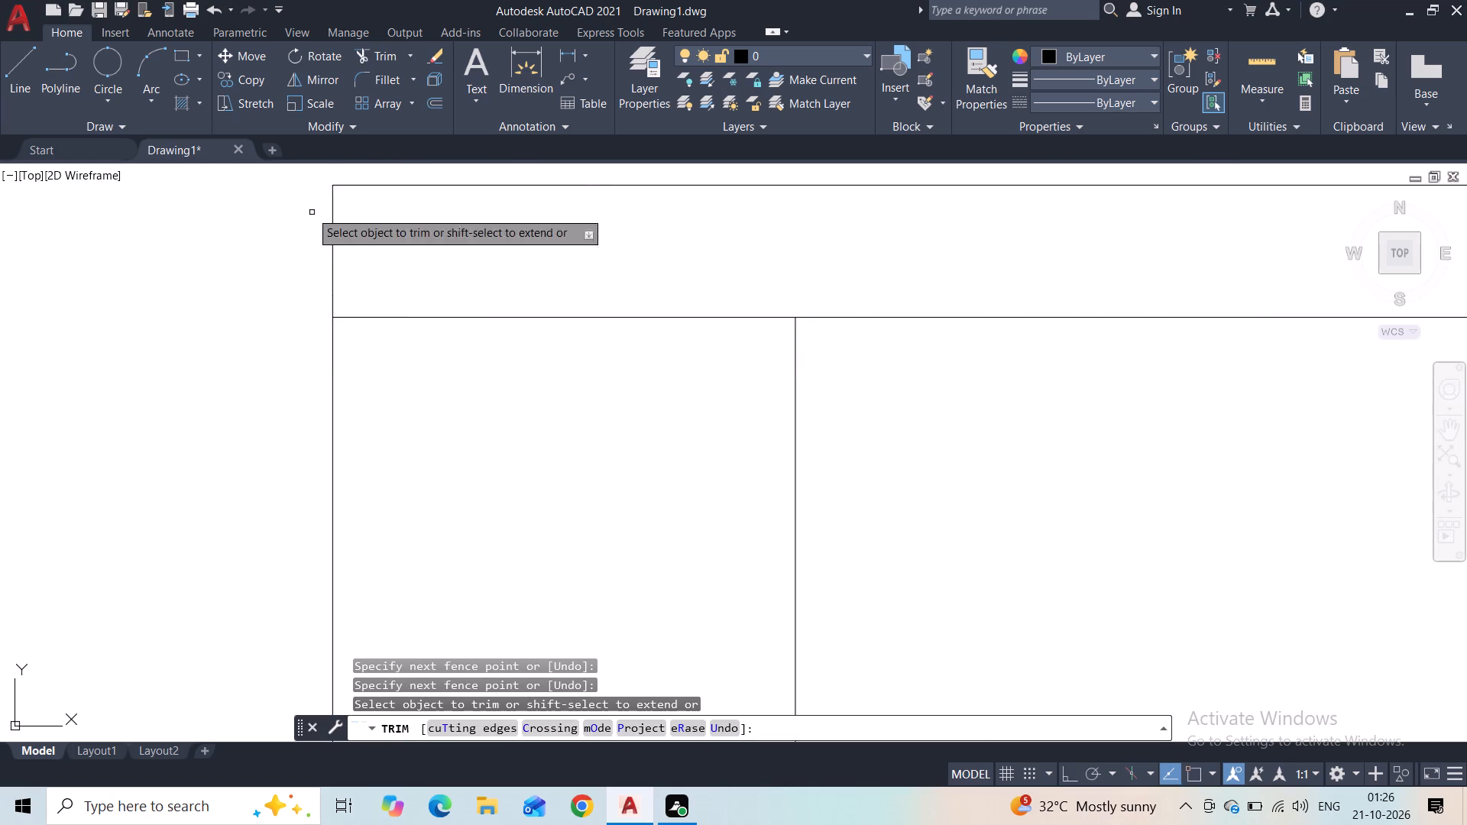
# Copy the ground-floor door's two frames straight up onto the railing's top line on the upper floor.
pyautogui.press('Escape')
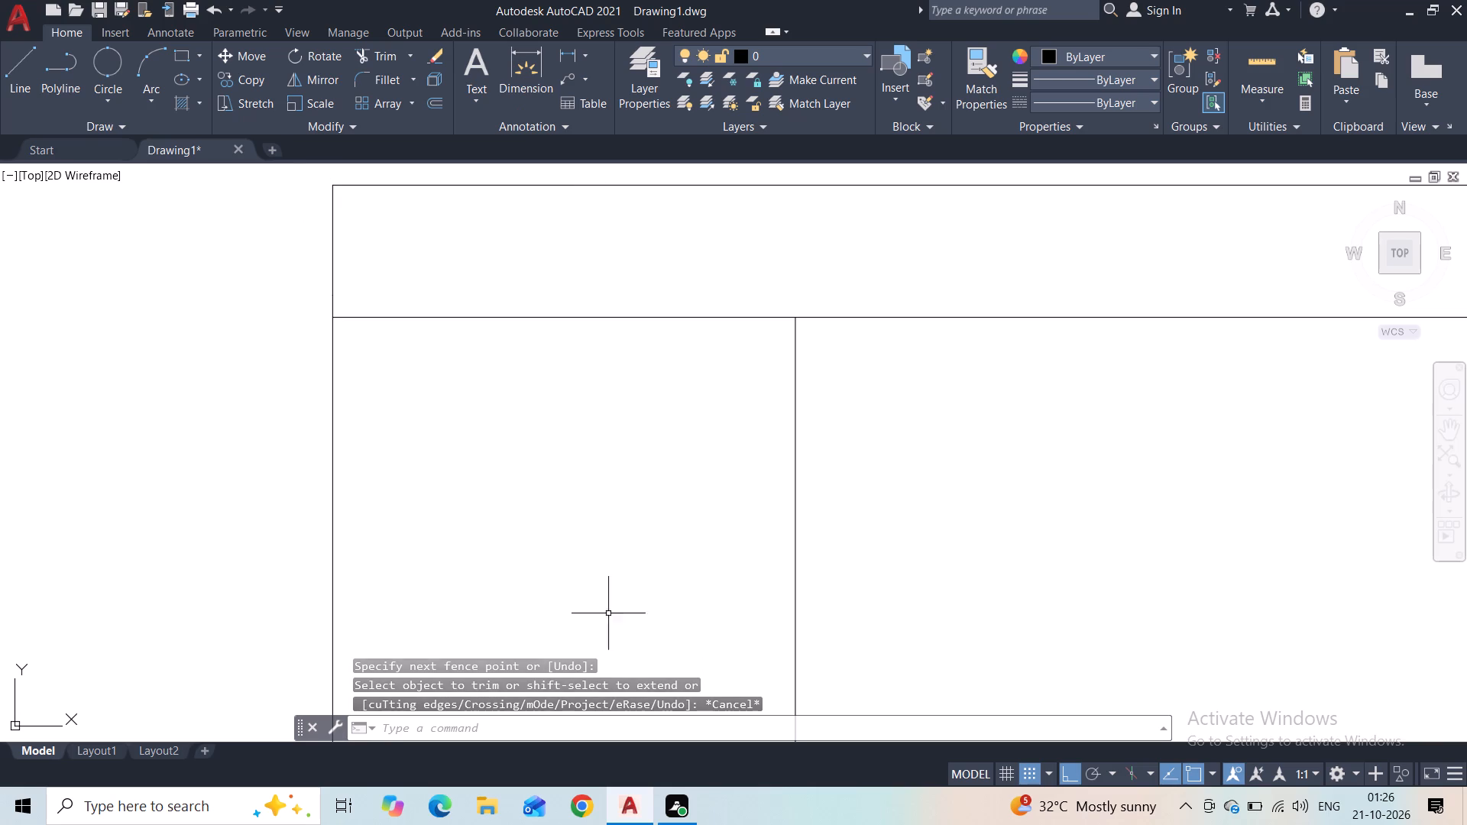
pyautogui.scroll(-2, 643, 600)
pyautogui.scroll(-2, 747, 524)
pyautogui.moveTo(823, 574); pyautogui.dragTo(468, 394, button='middle')
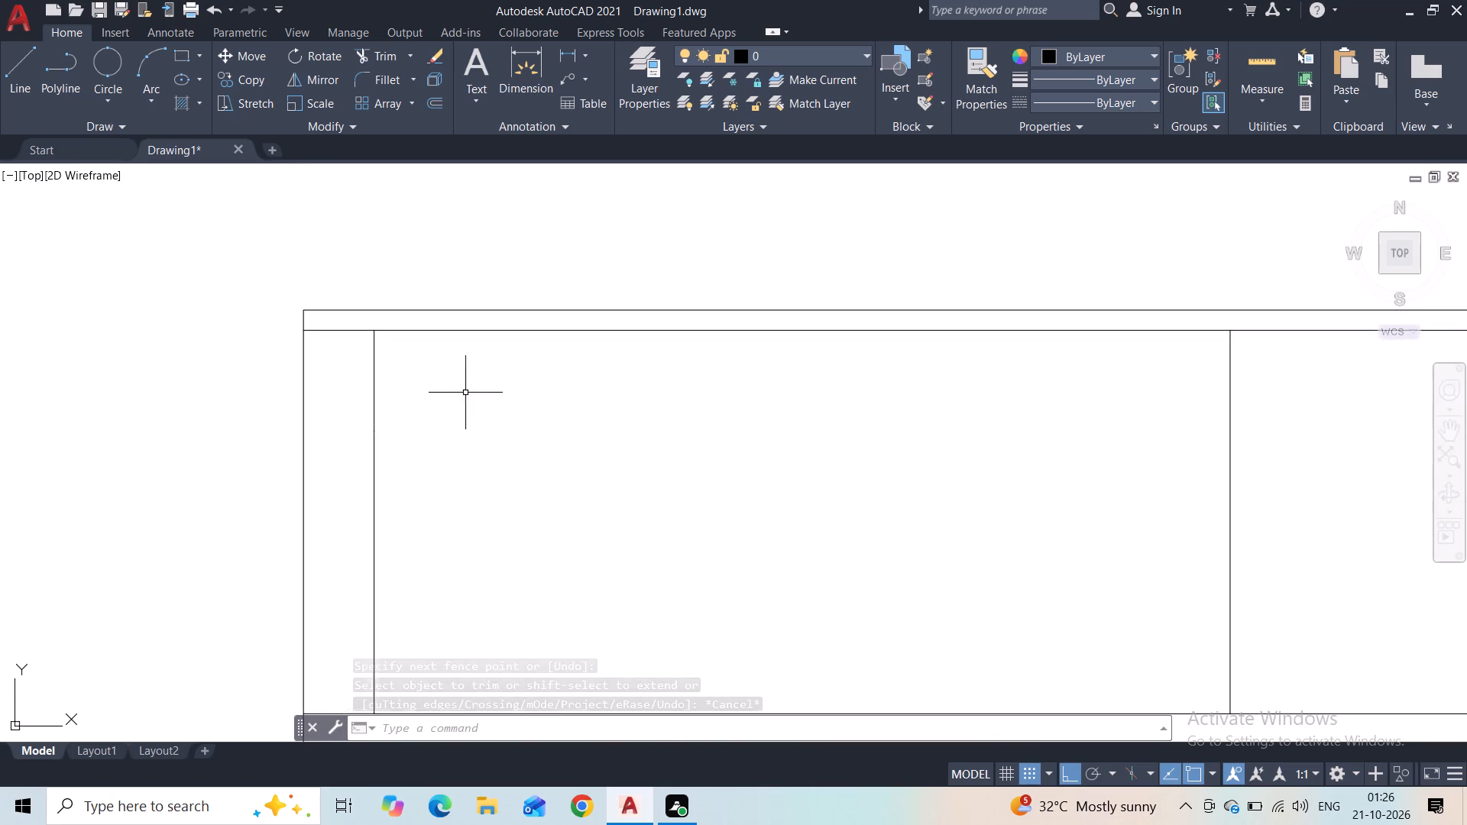
pyautogui.scroll(-2, 470, 399)
pyautogui.moveTo(604, 487); pyautogui.dragTo(407, 411, button='middle')
pyautogui.scroll(-1, 406, 411)
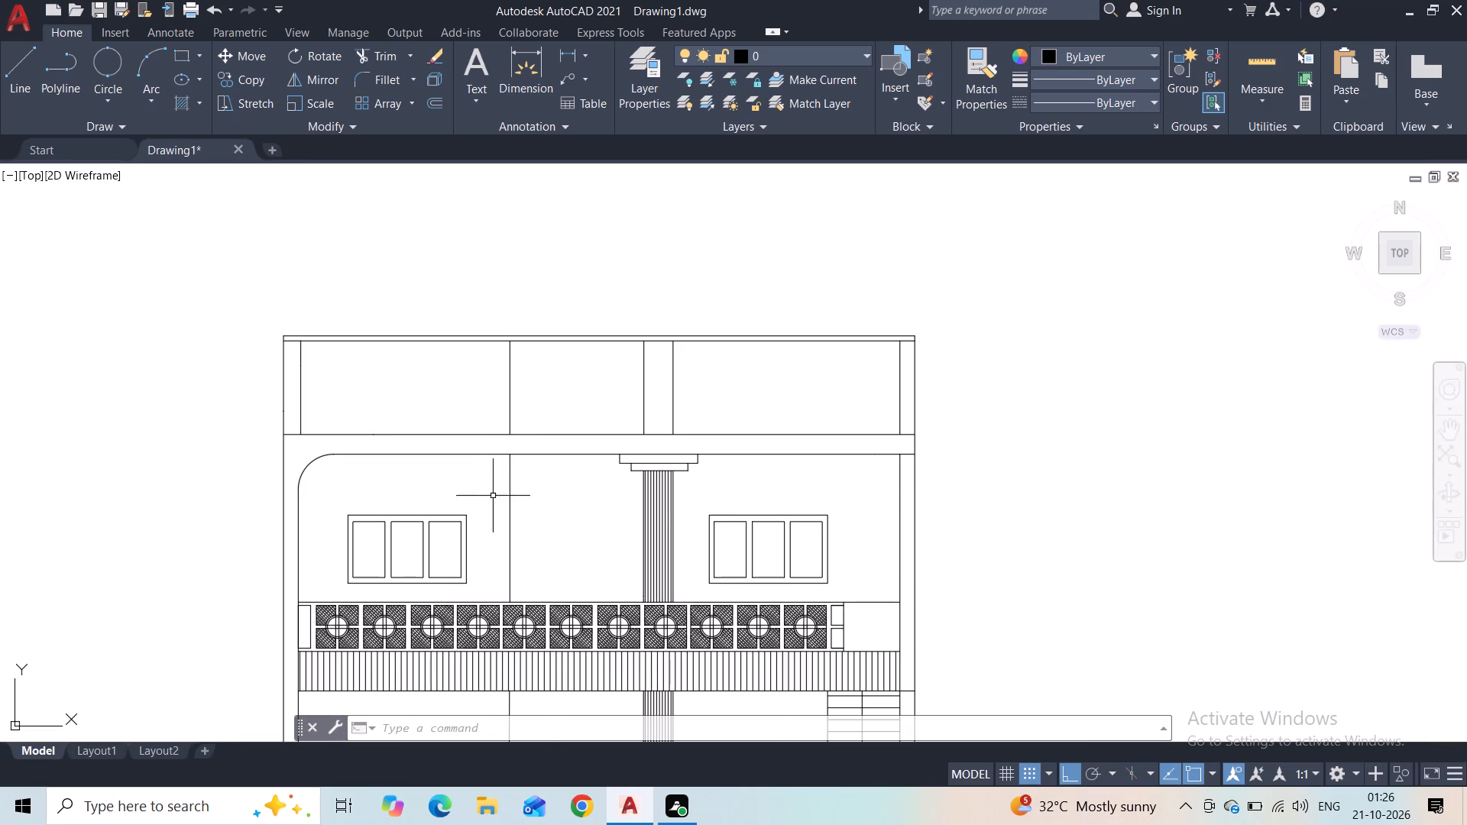
pyautogui.scroll(-1, 559, 513)
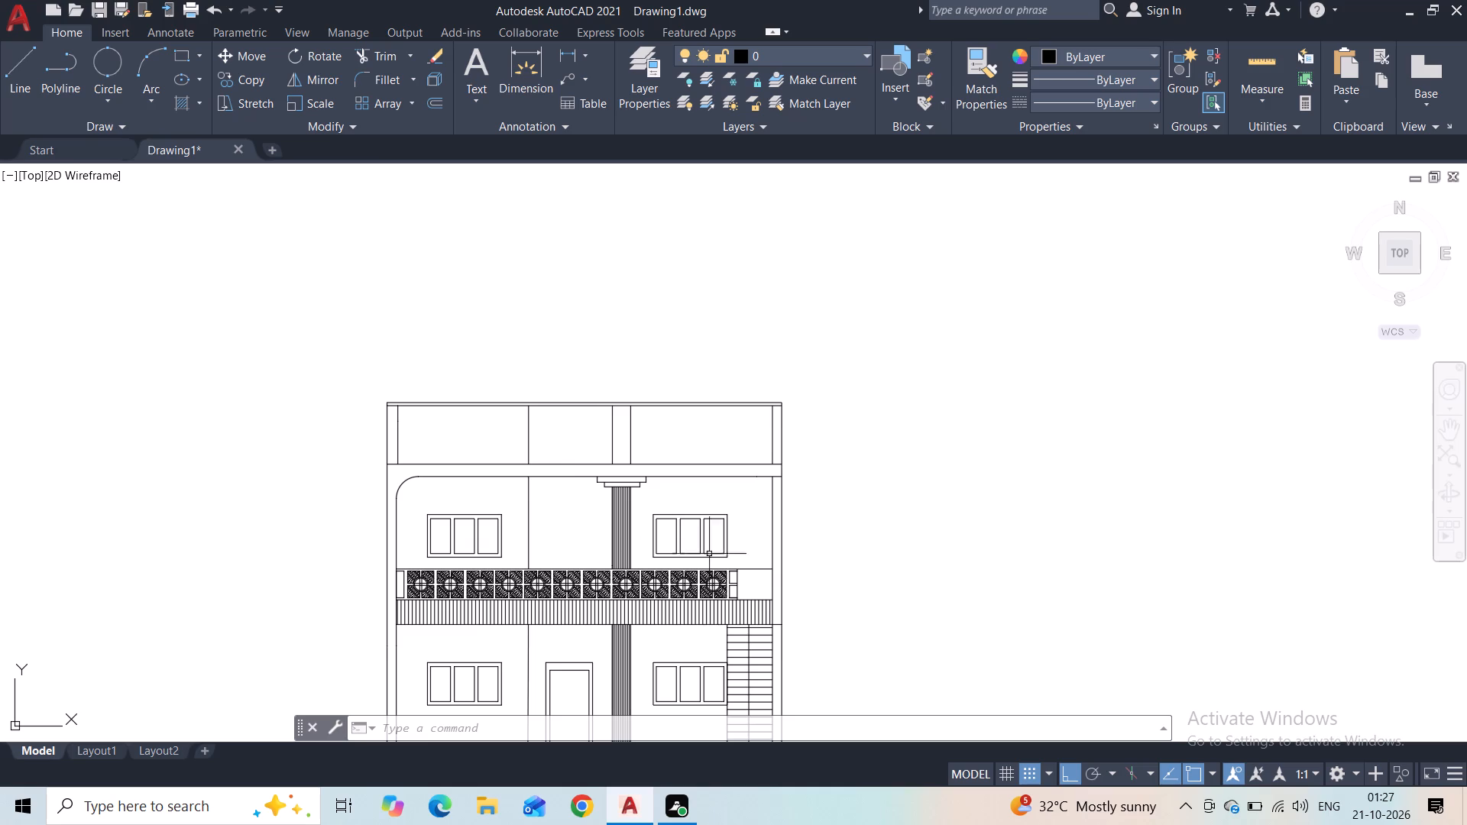
pyautogui.moveTo(798, 557); pyautogui.dragTo(796, 383, button='middle')
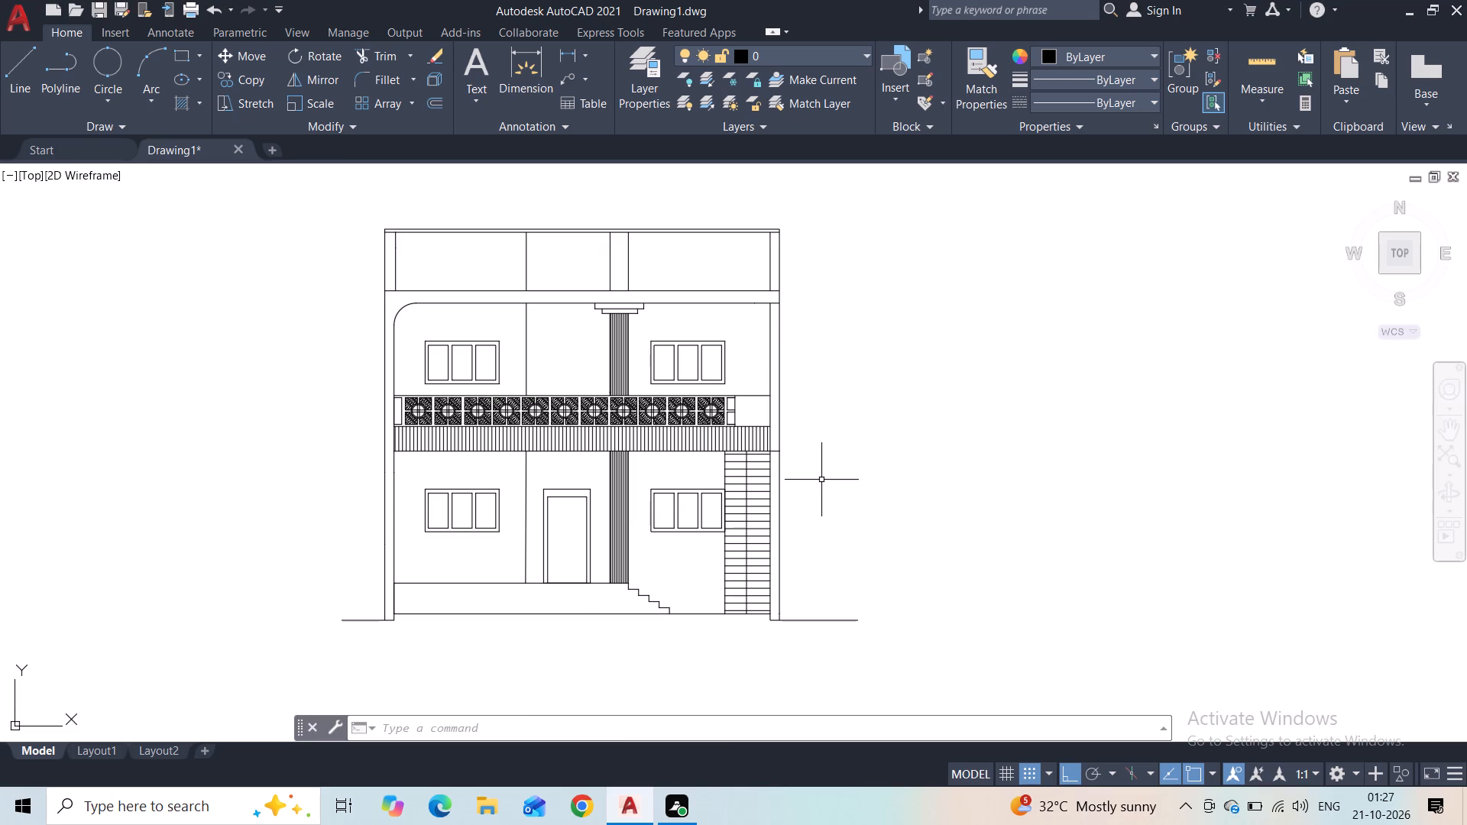
pyautogui.click(594, 484)
pyautogui.click(548, 520)
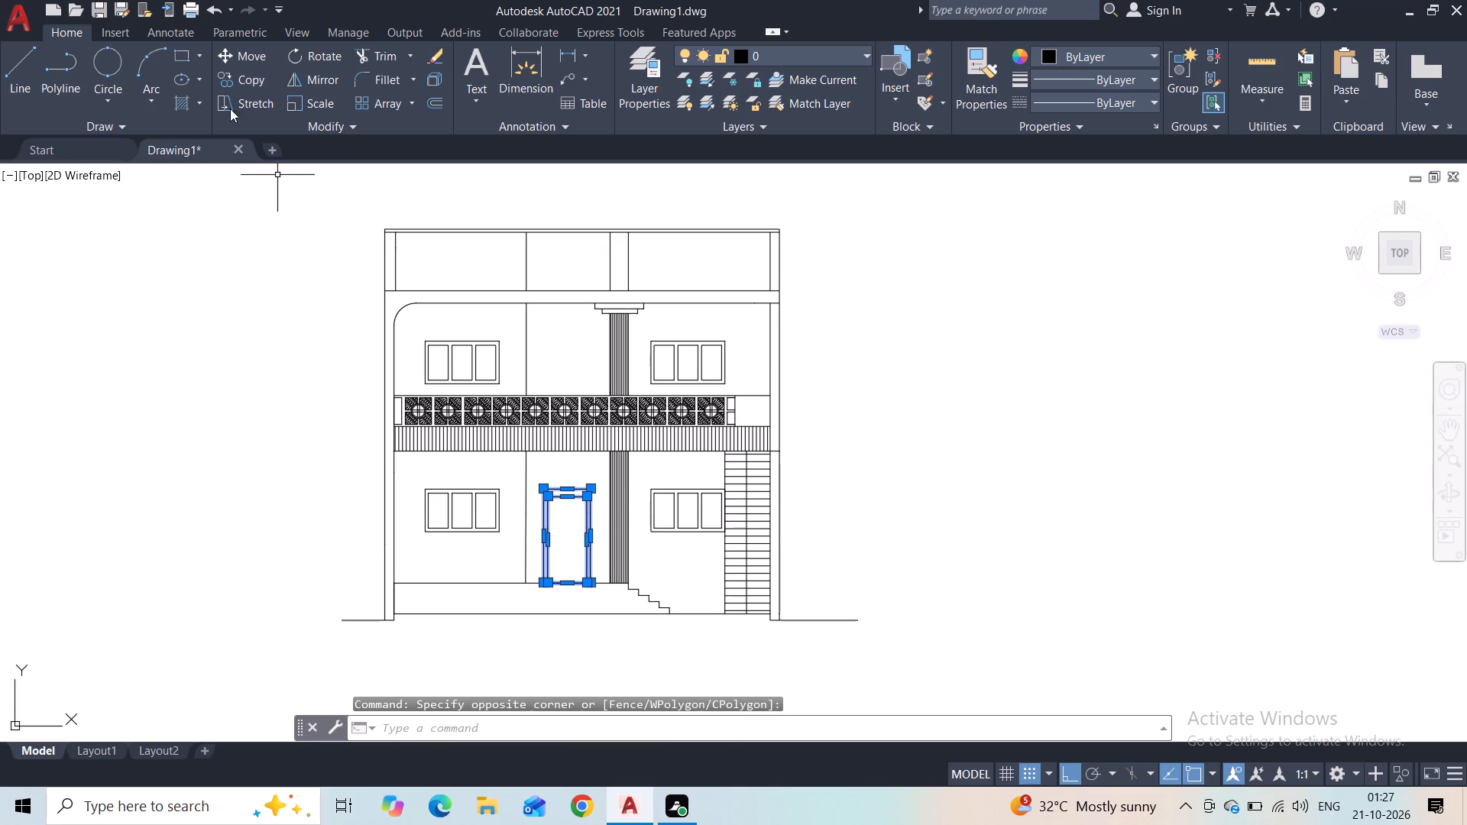
pyautogui.click(235, 71)
pyautogui.scroll(1, 563, 550)
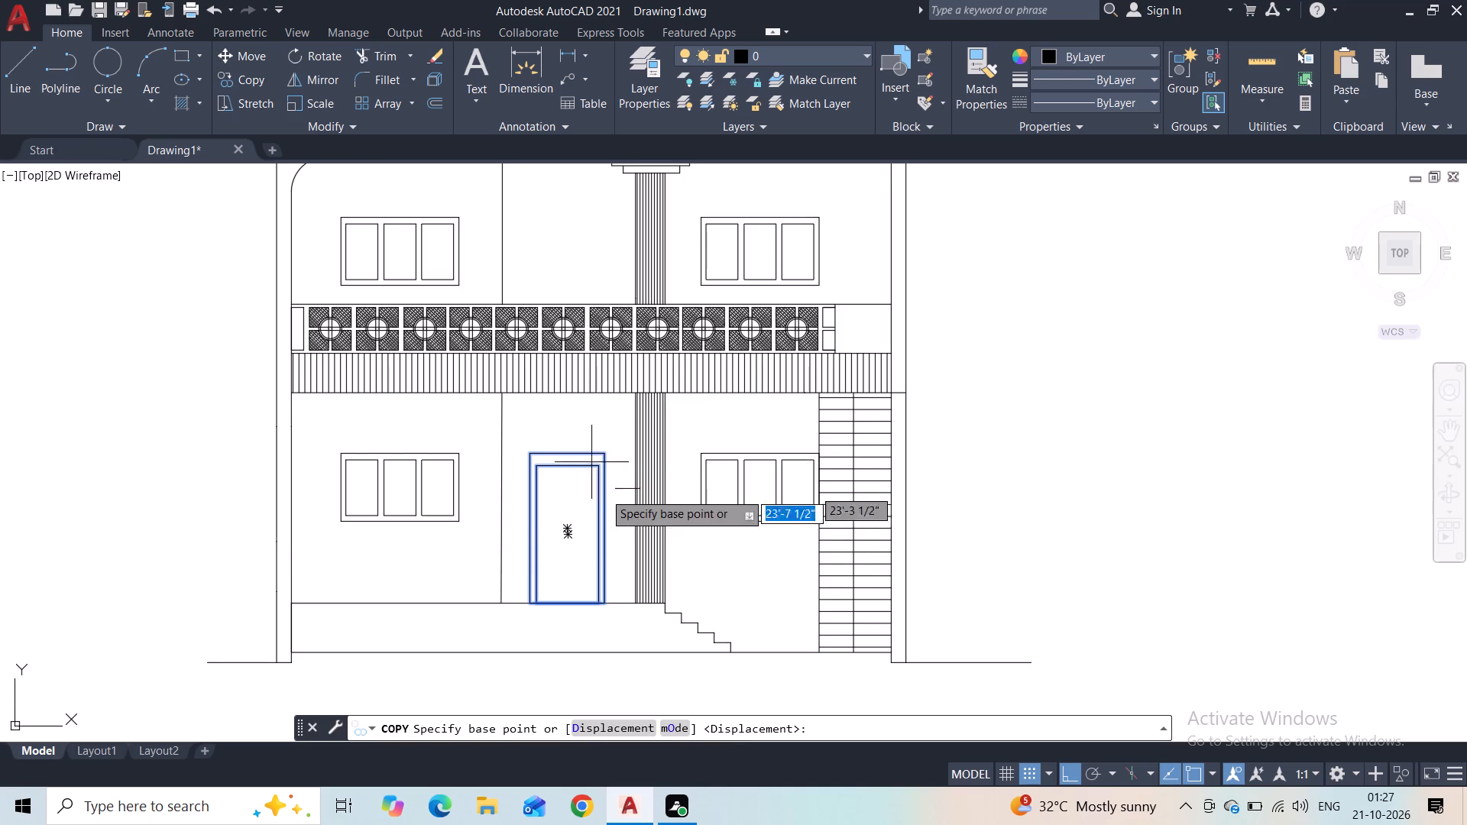
pyautogui.click(604, 603)
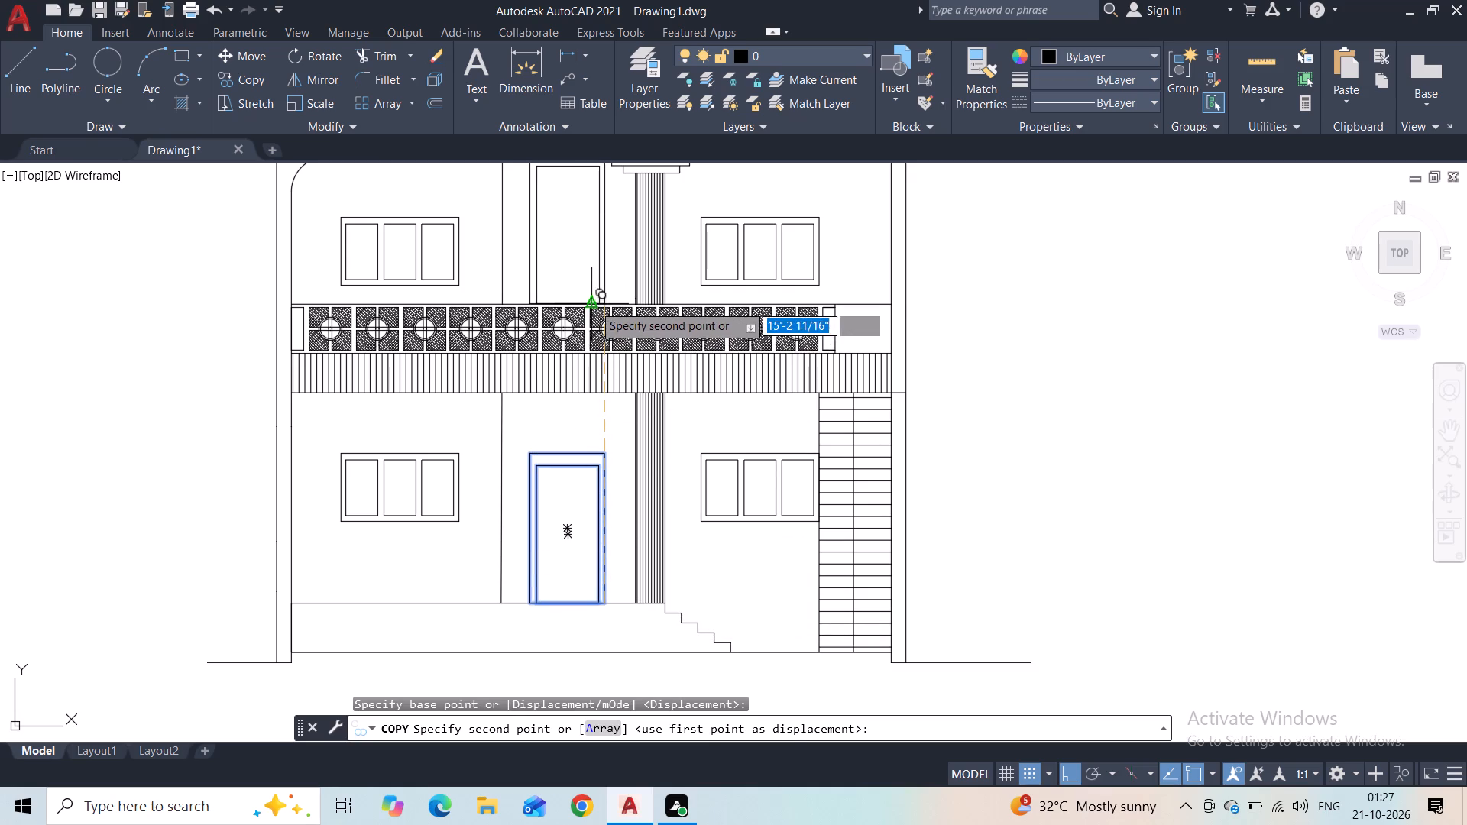
pyautogui.click(597, 300)
pyautogui.press('Escape')
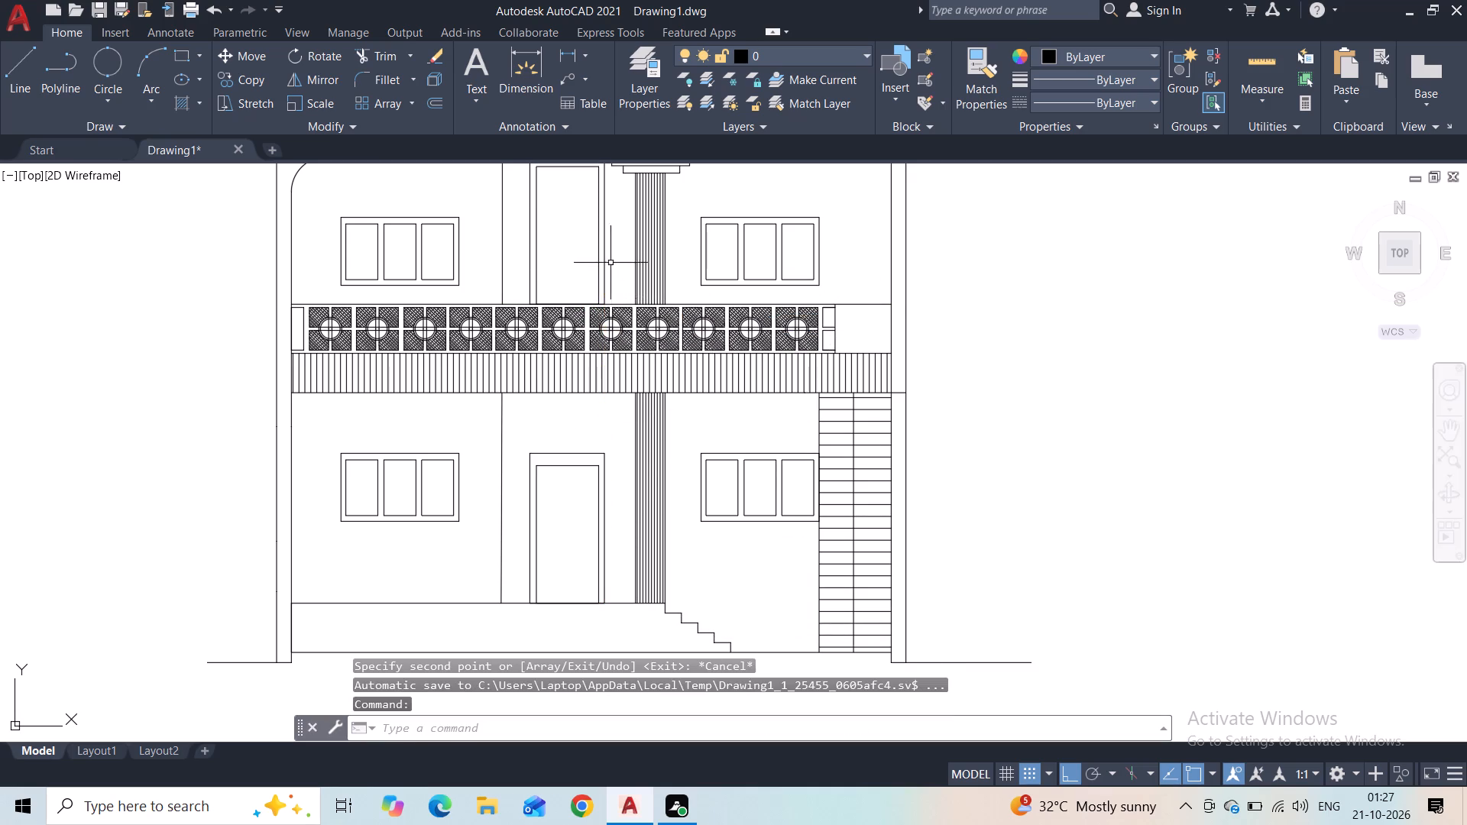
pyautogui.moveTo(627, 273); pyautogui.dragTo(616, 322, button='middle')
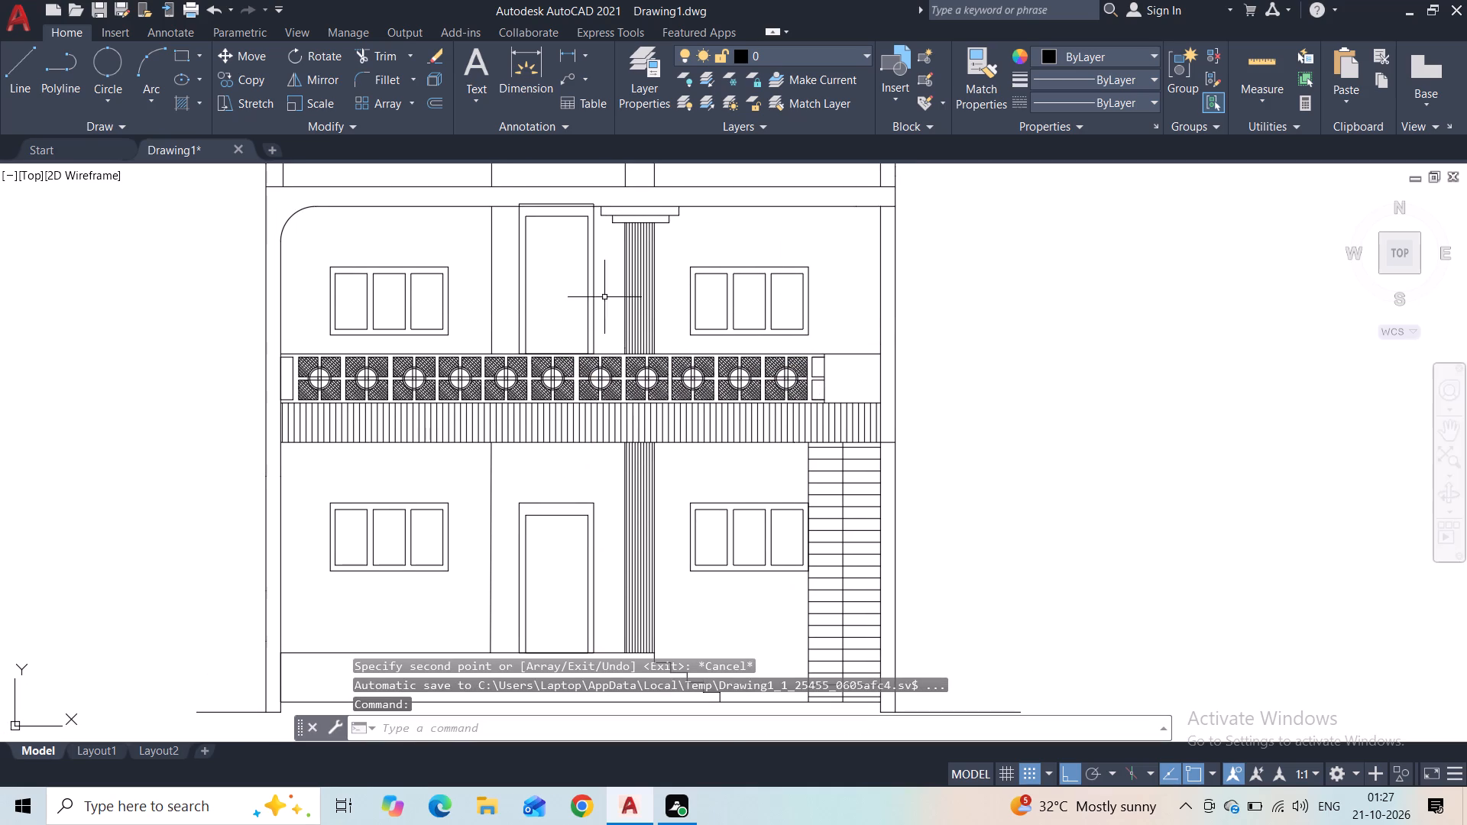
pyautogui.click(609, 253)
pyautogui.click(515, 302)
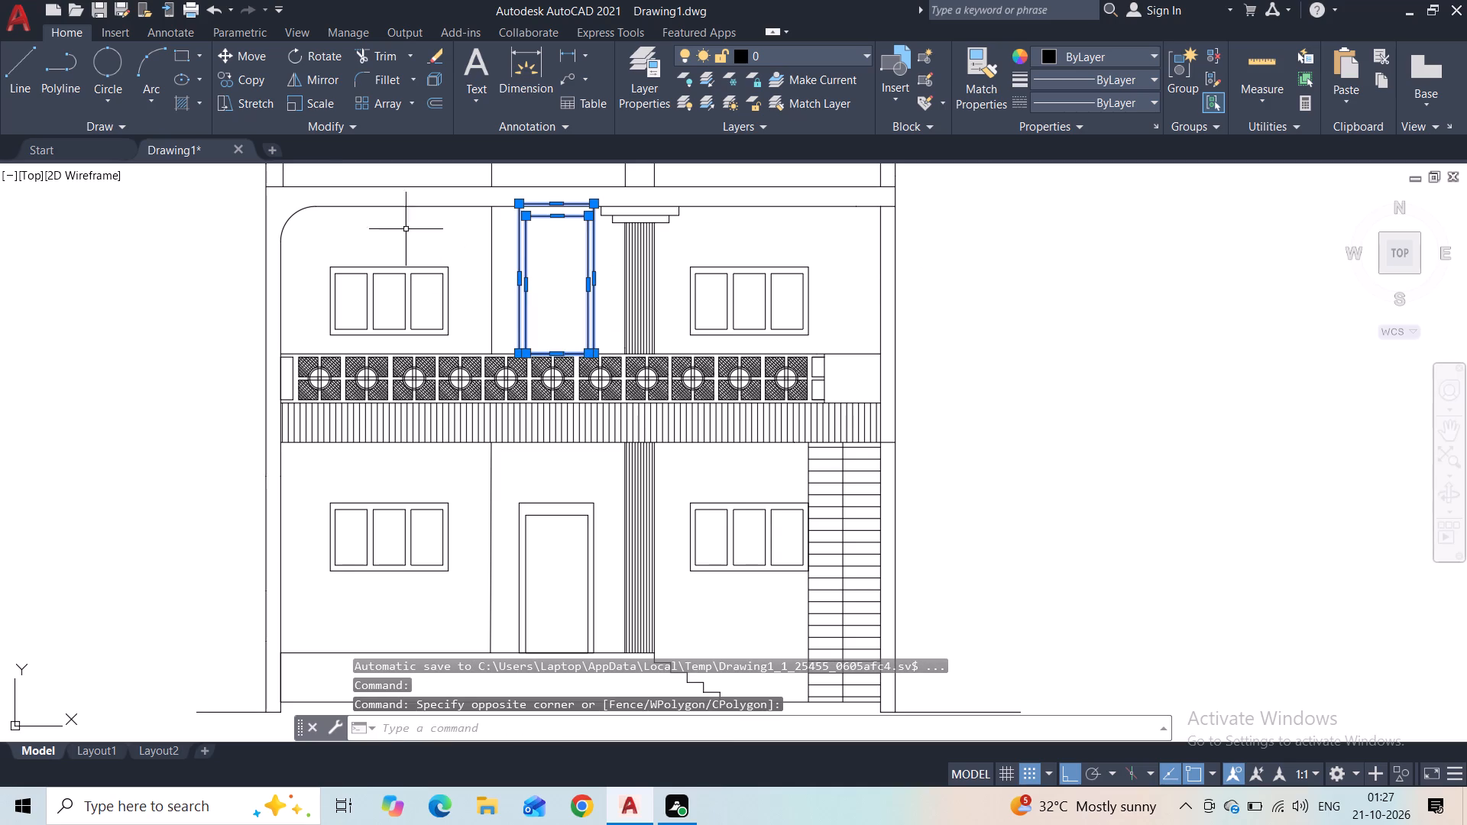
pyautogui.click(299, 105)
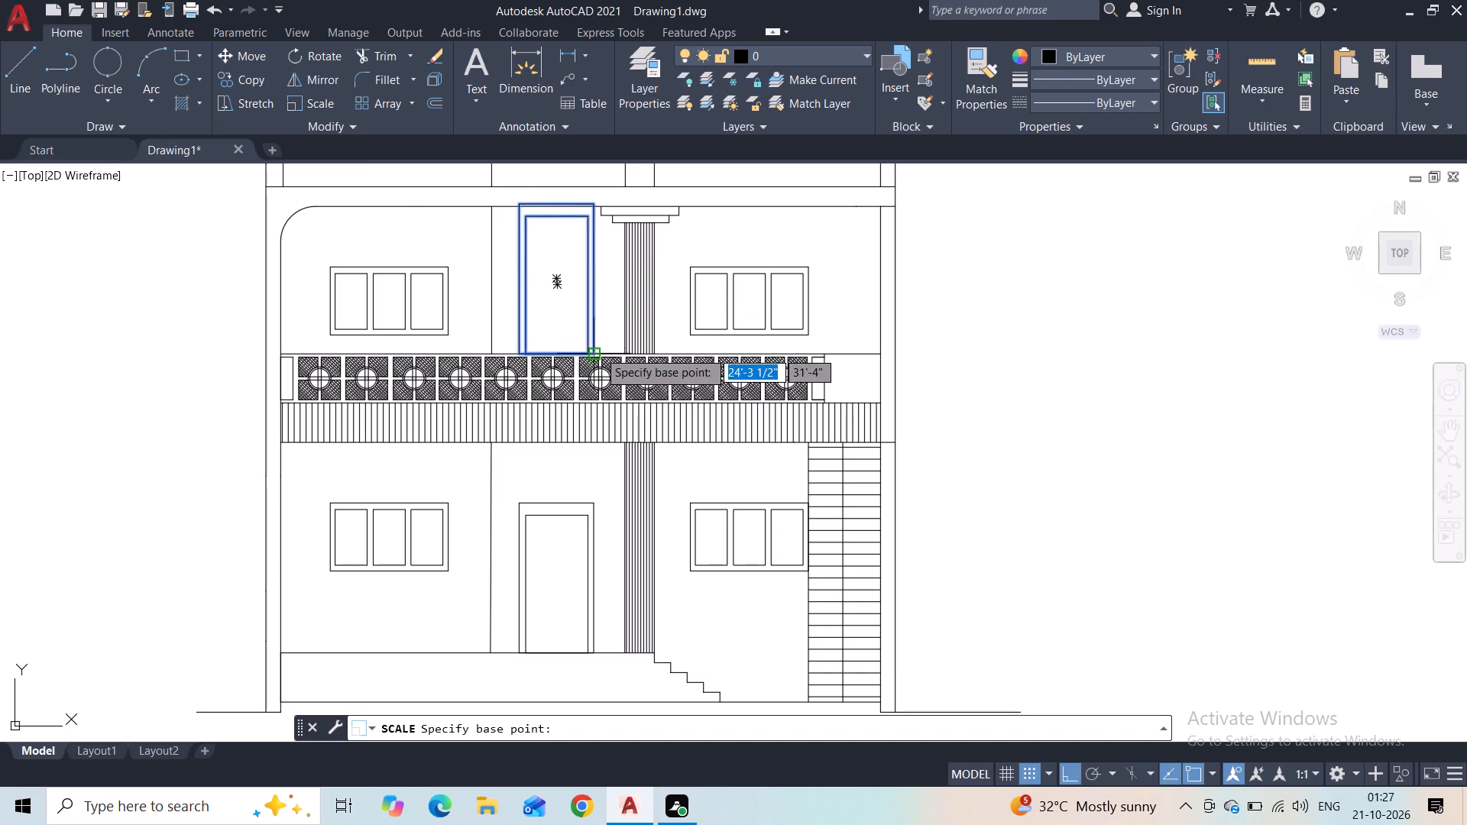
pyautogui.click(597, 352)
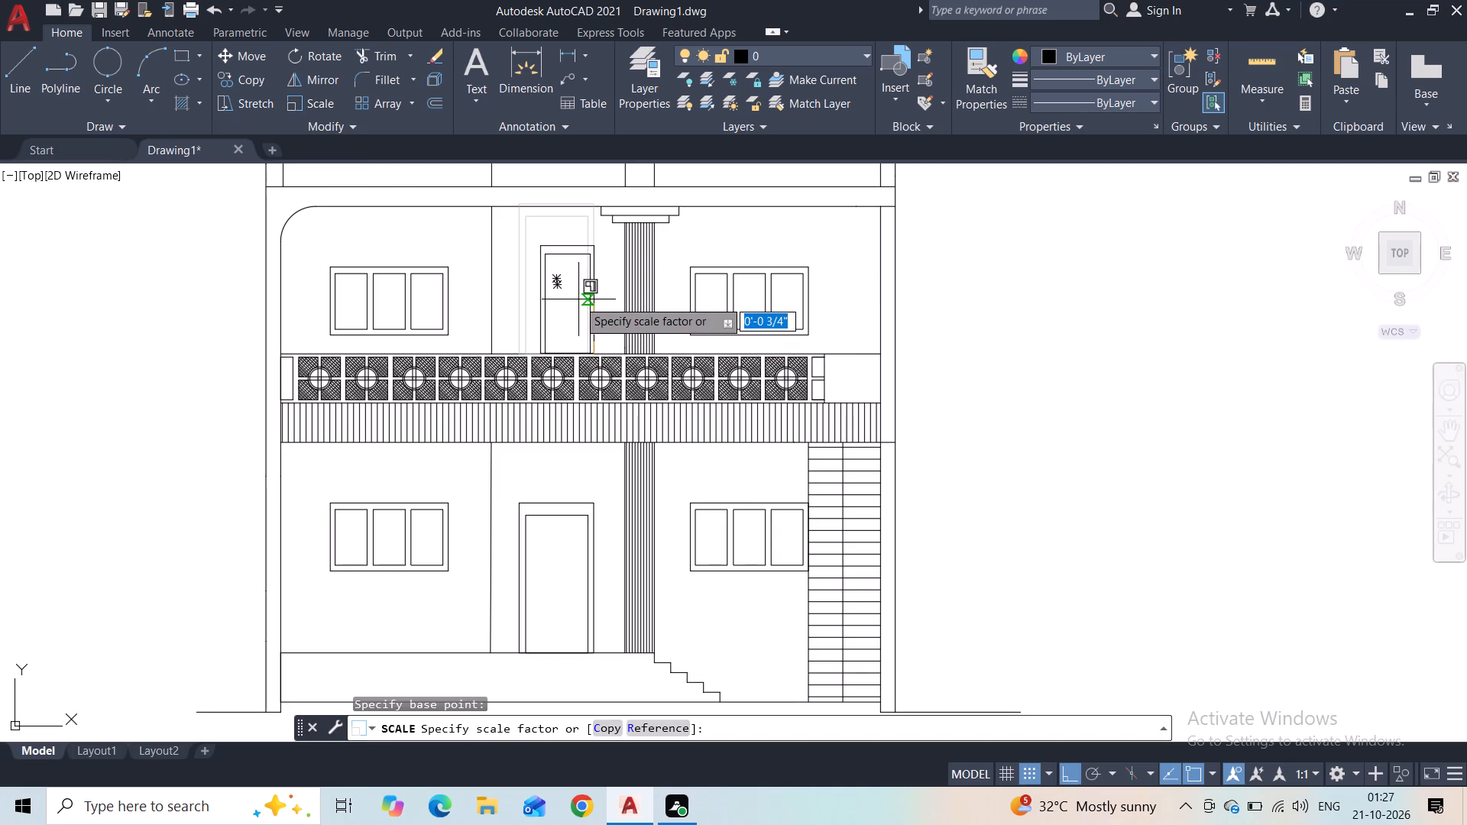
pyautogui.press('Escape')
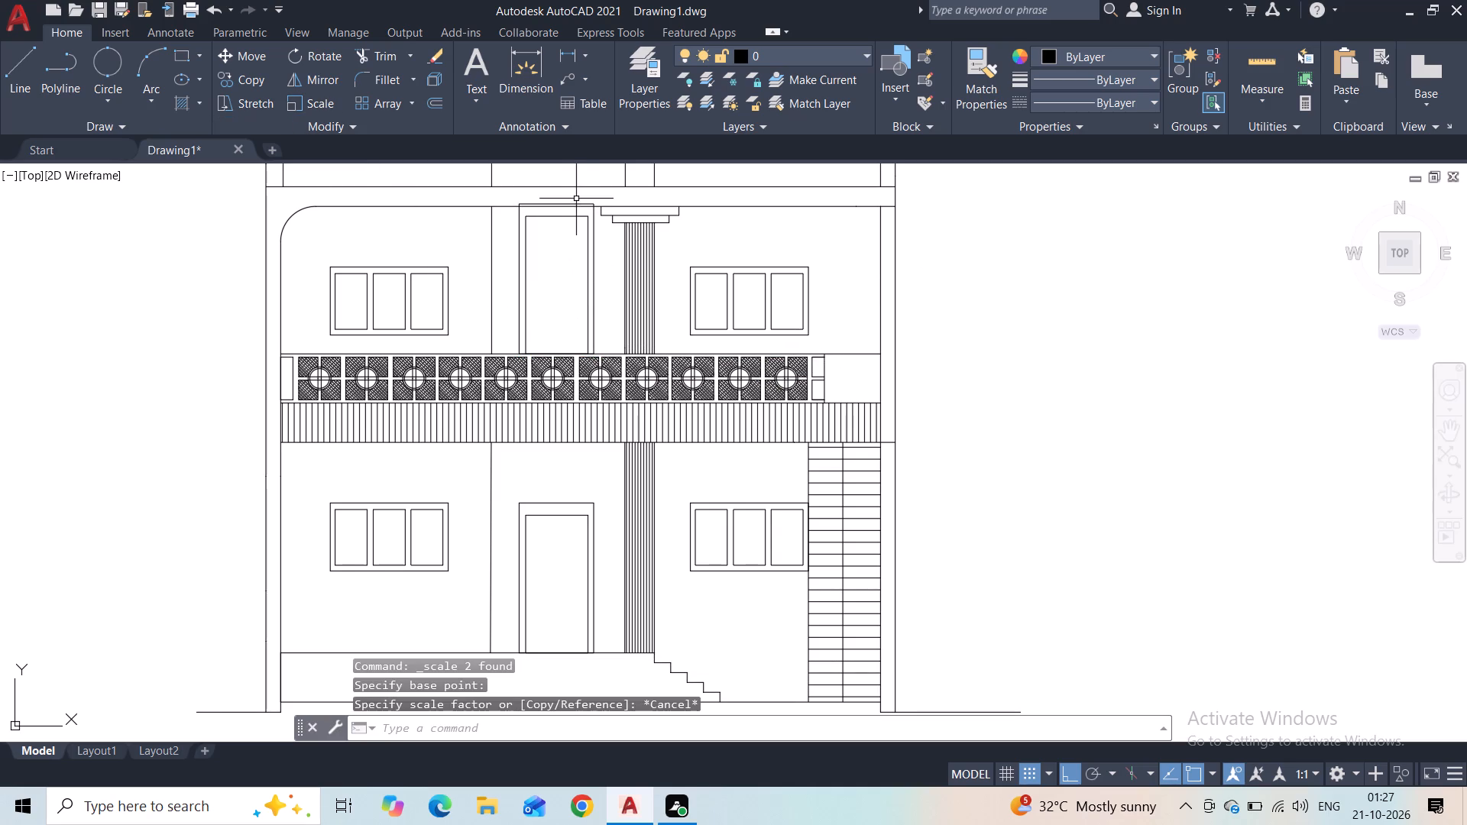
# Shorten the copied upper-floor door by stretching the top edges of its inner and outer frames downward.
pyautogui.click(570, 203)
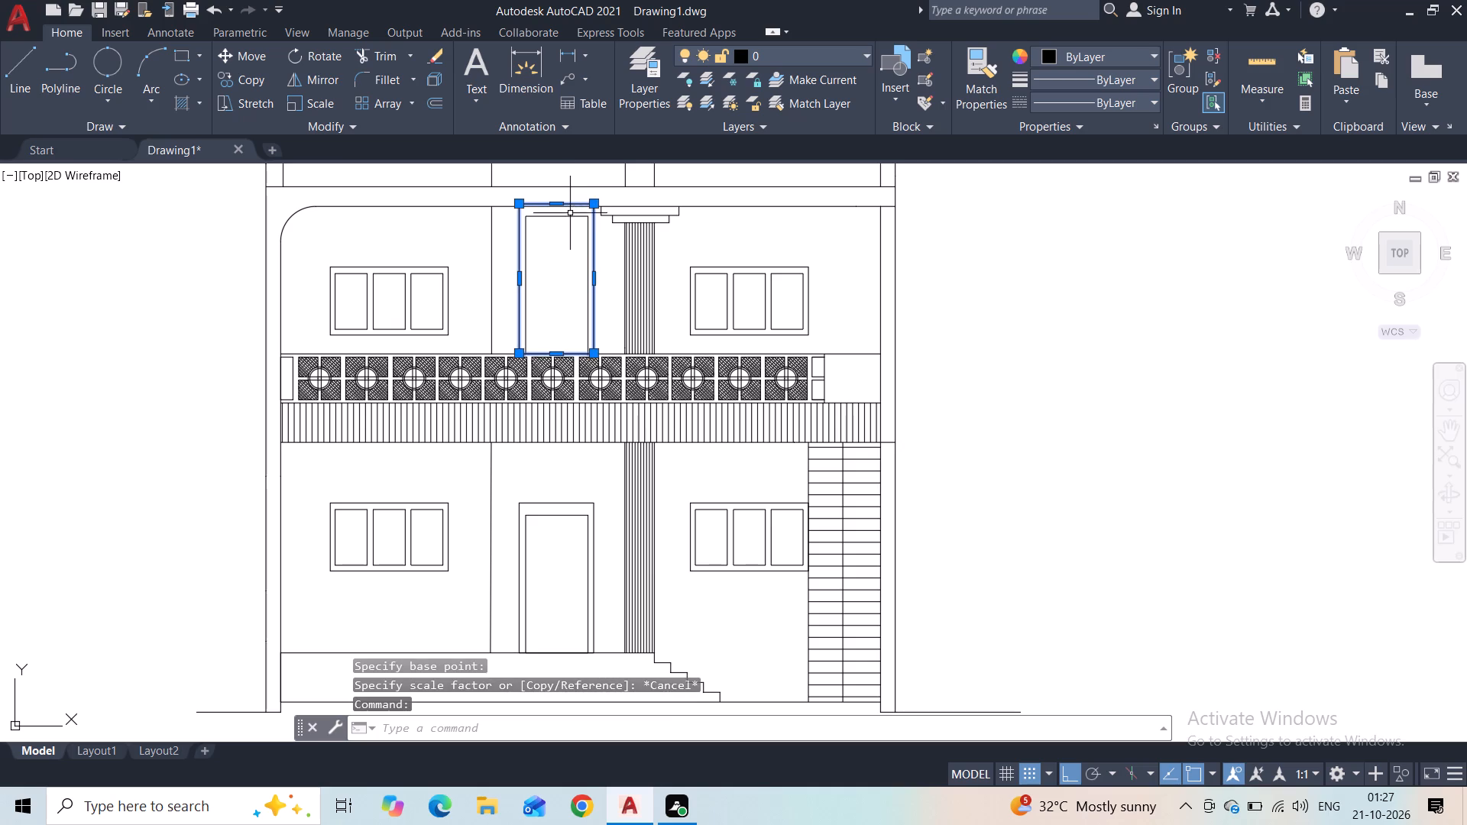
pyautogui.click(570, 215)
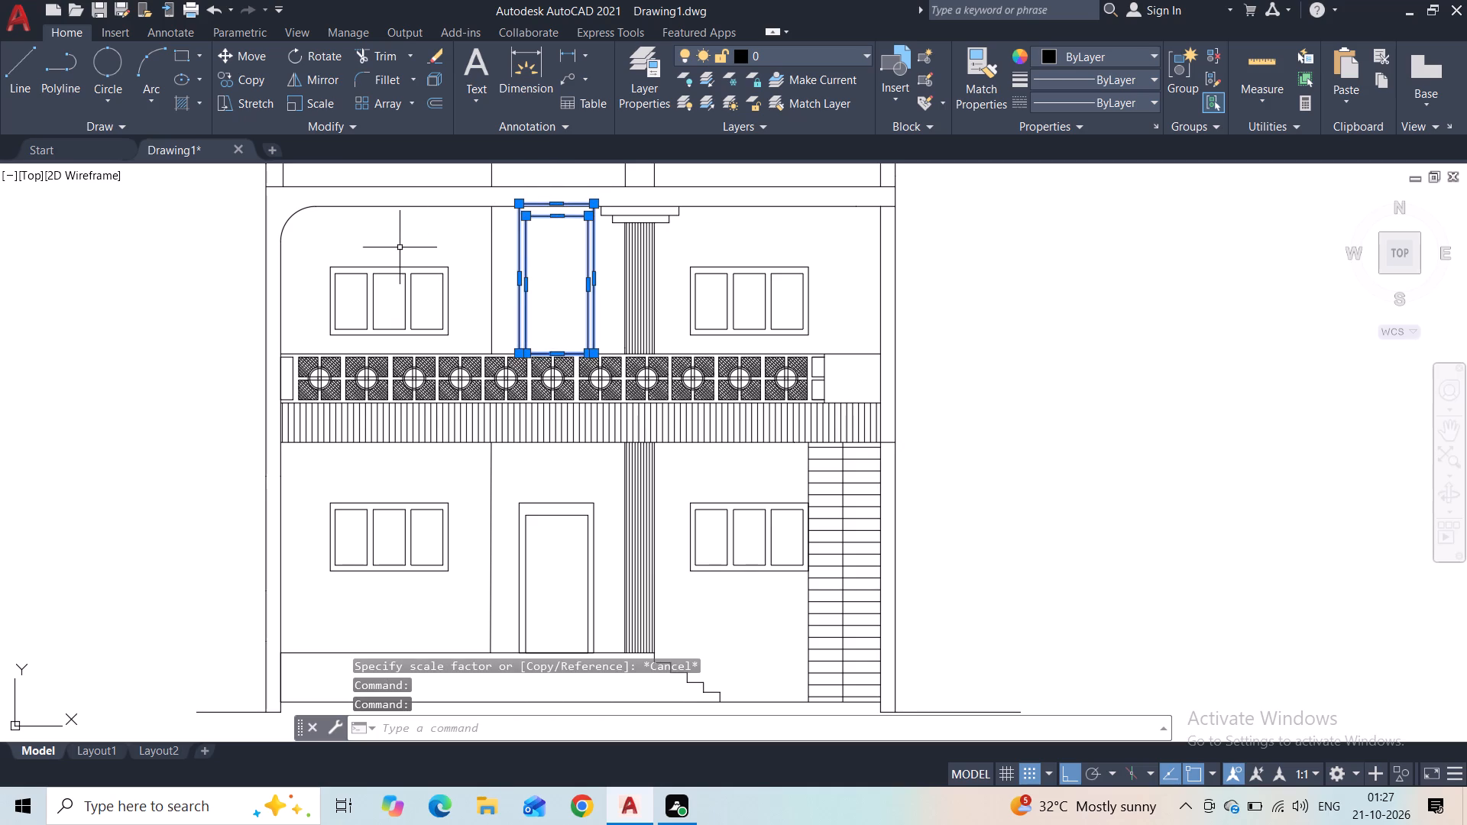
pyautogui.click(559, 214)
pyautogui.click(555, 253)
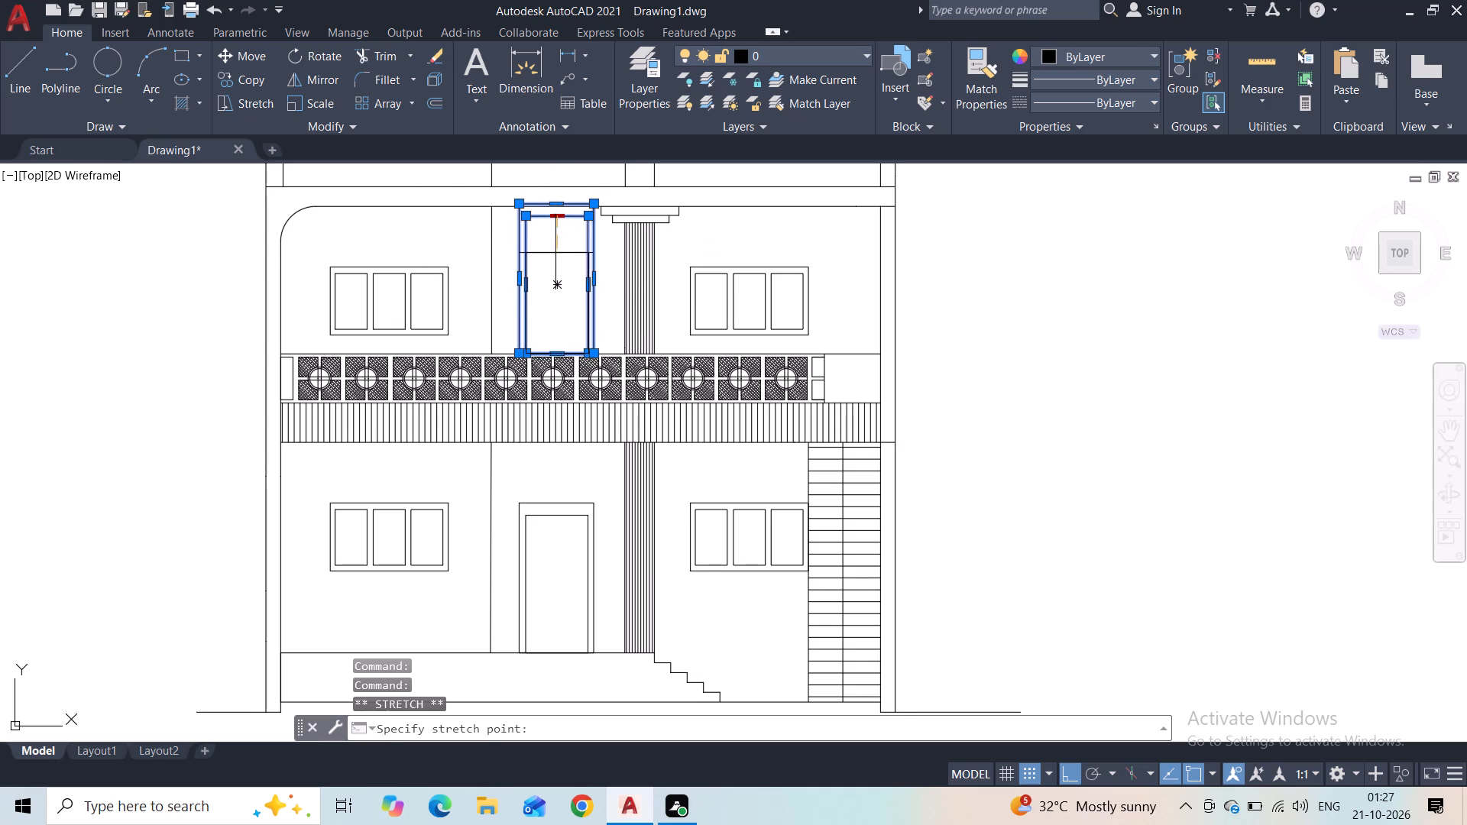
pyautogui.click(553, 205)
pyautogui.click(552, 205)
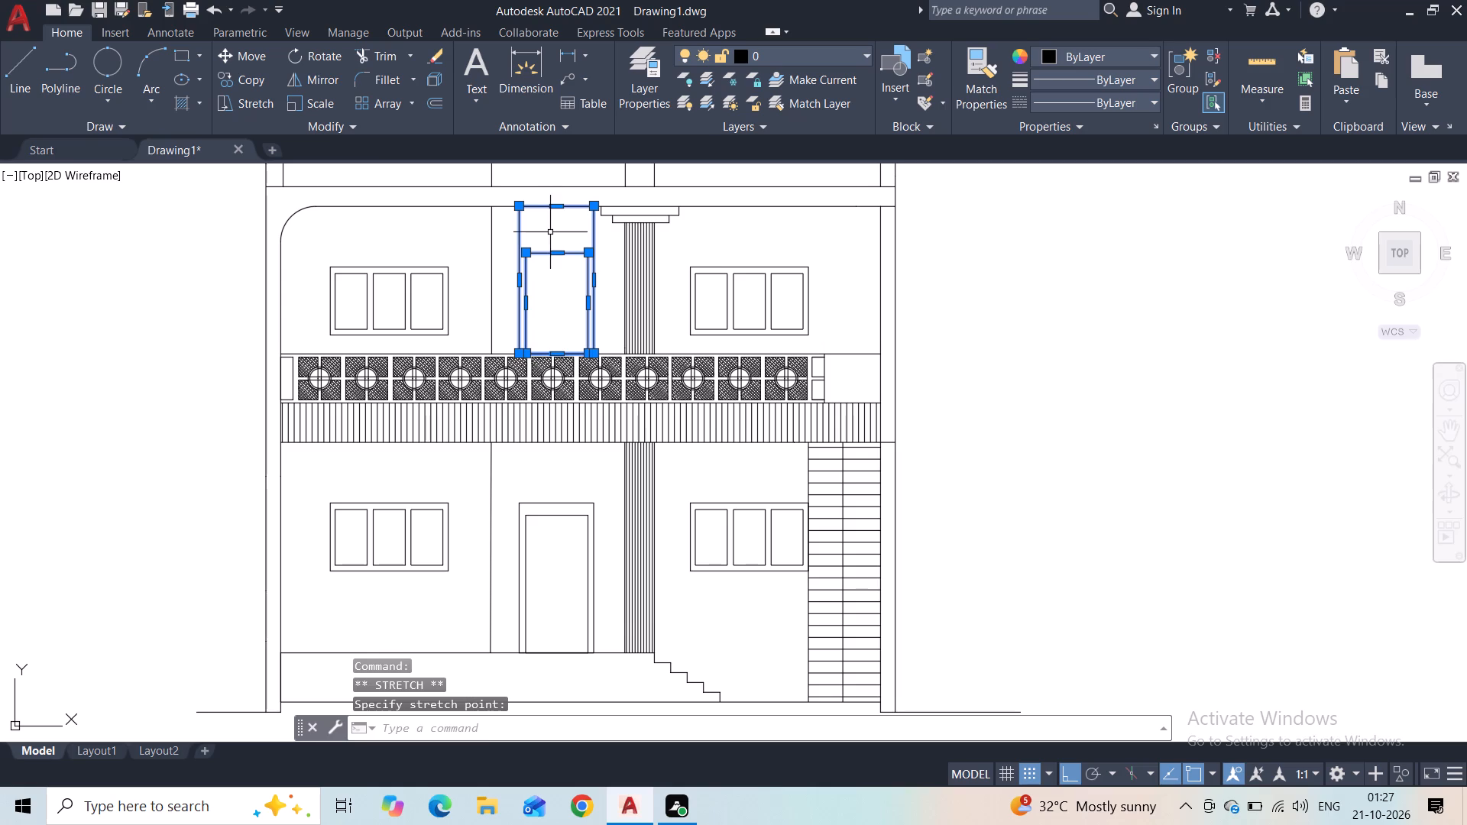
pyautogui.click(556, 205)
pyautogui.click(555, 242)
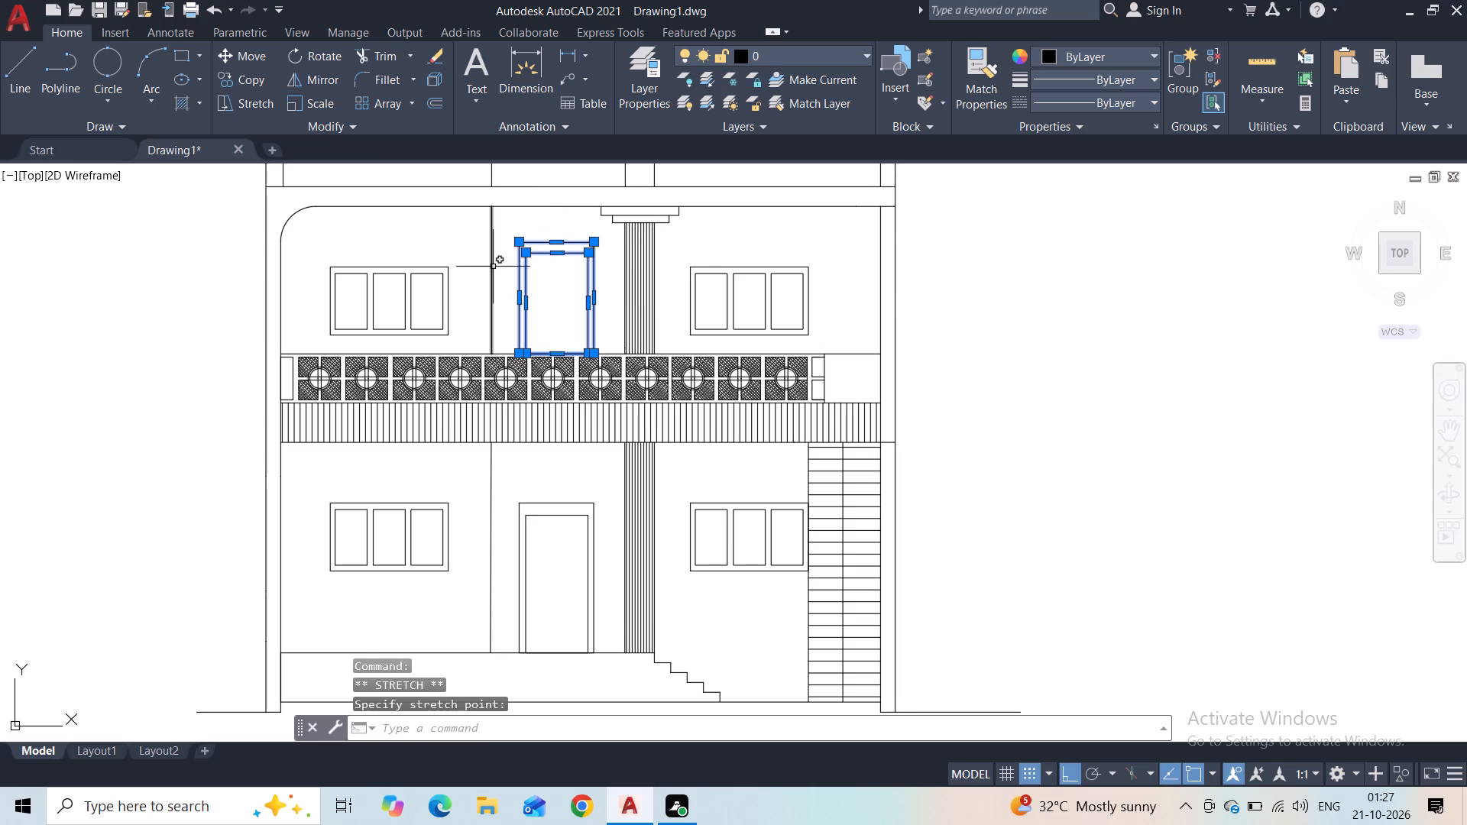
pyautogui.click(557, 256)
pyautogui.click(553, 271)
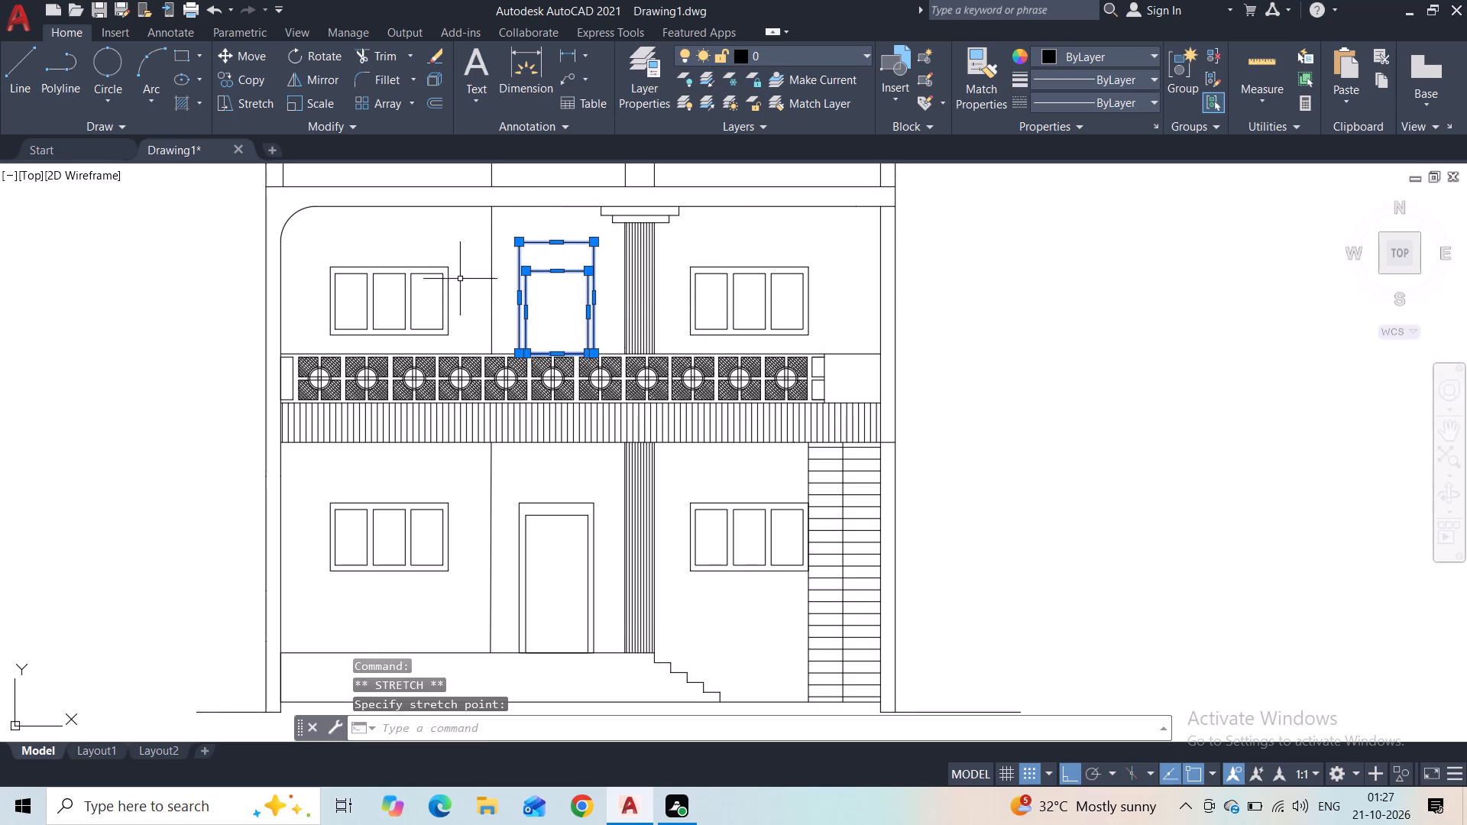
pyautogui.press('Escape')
# Draw two horizontal guide lines from the upper-left window's inner-pane and outer-frame top corners across to the upper door.
pyautogui.click(24, 86)
pyautogui.scroll(2, 400, 277)
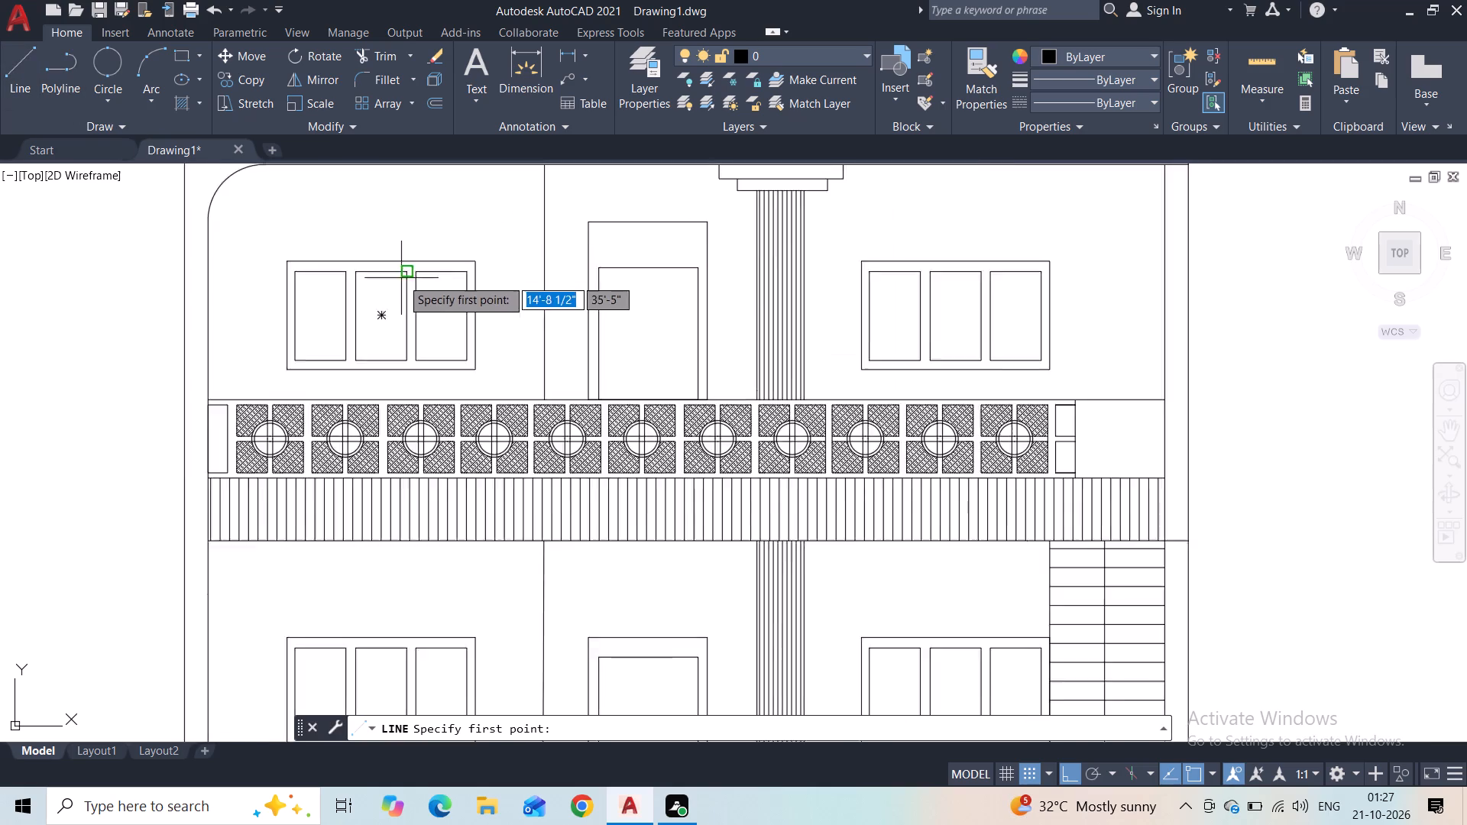
pyautogui.scroll(1, 402, 279)
pyautogui.click(562, 260)
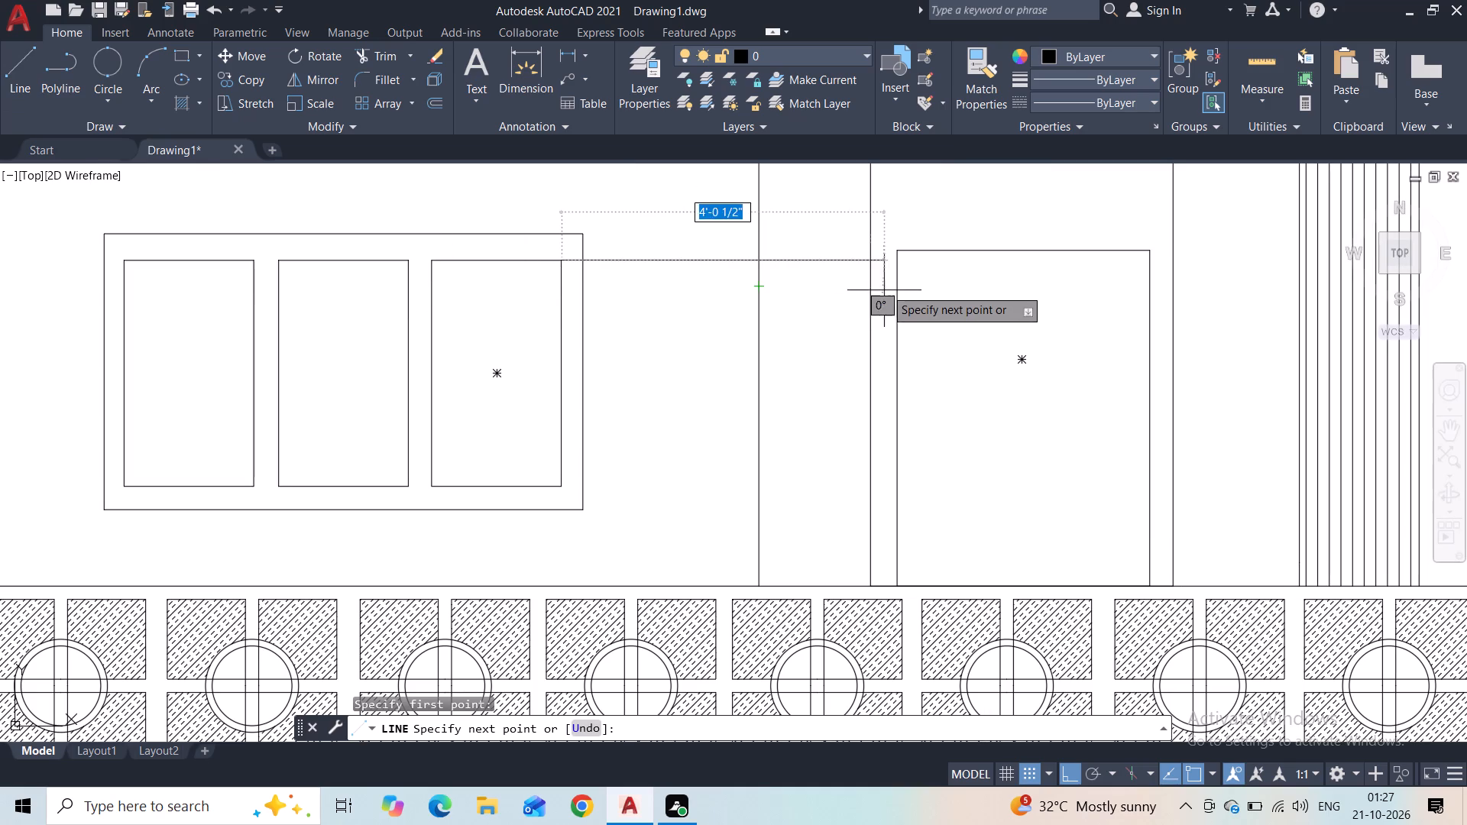
pyautogui.click(905, 260)
pyautogui.press('Escape')
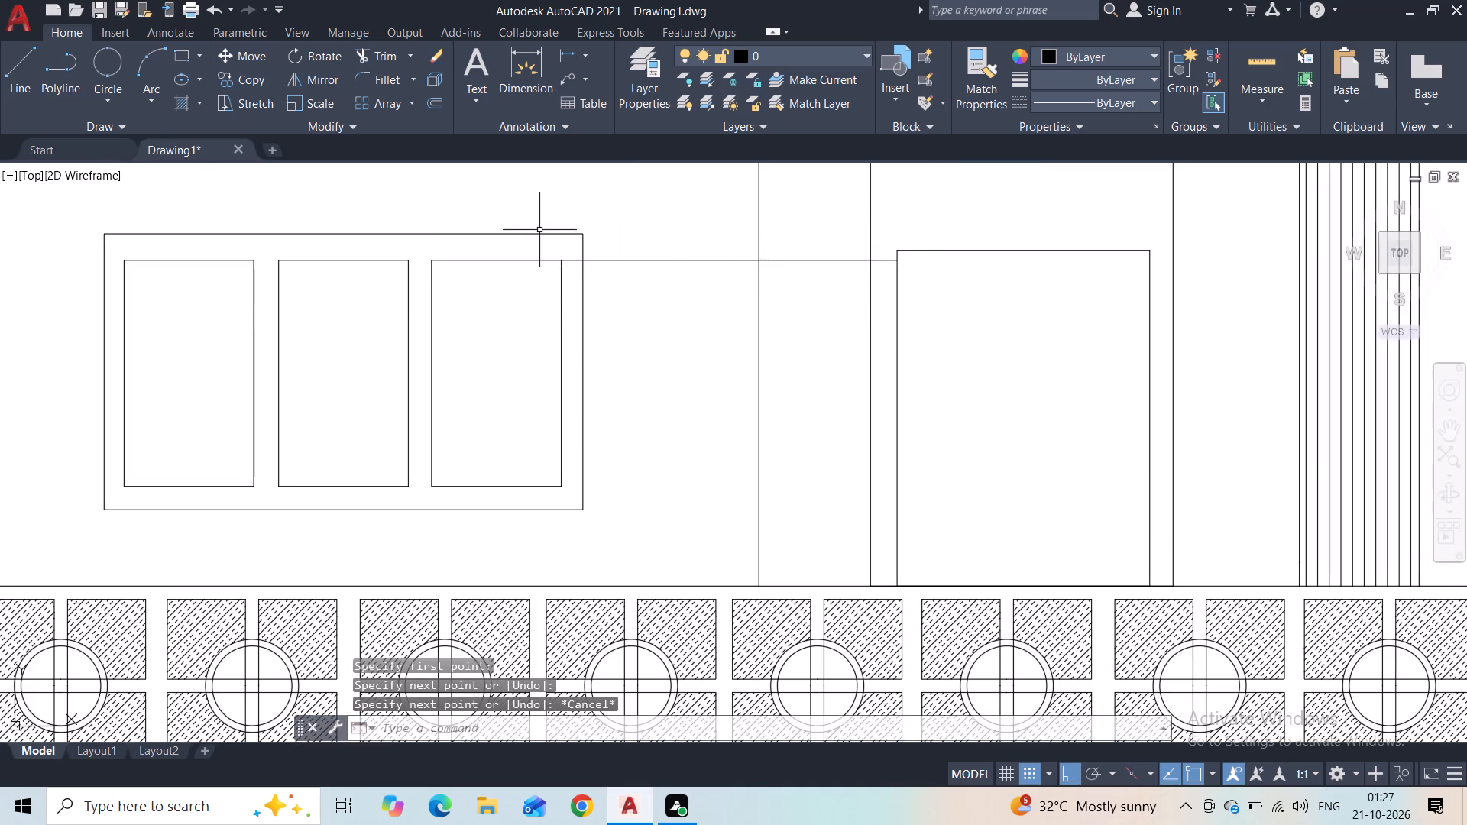
pyautogui.press('space')
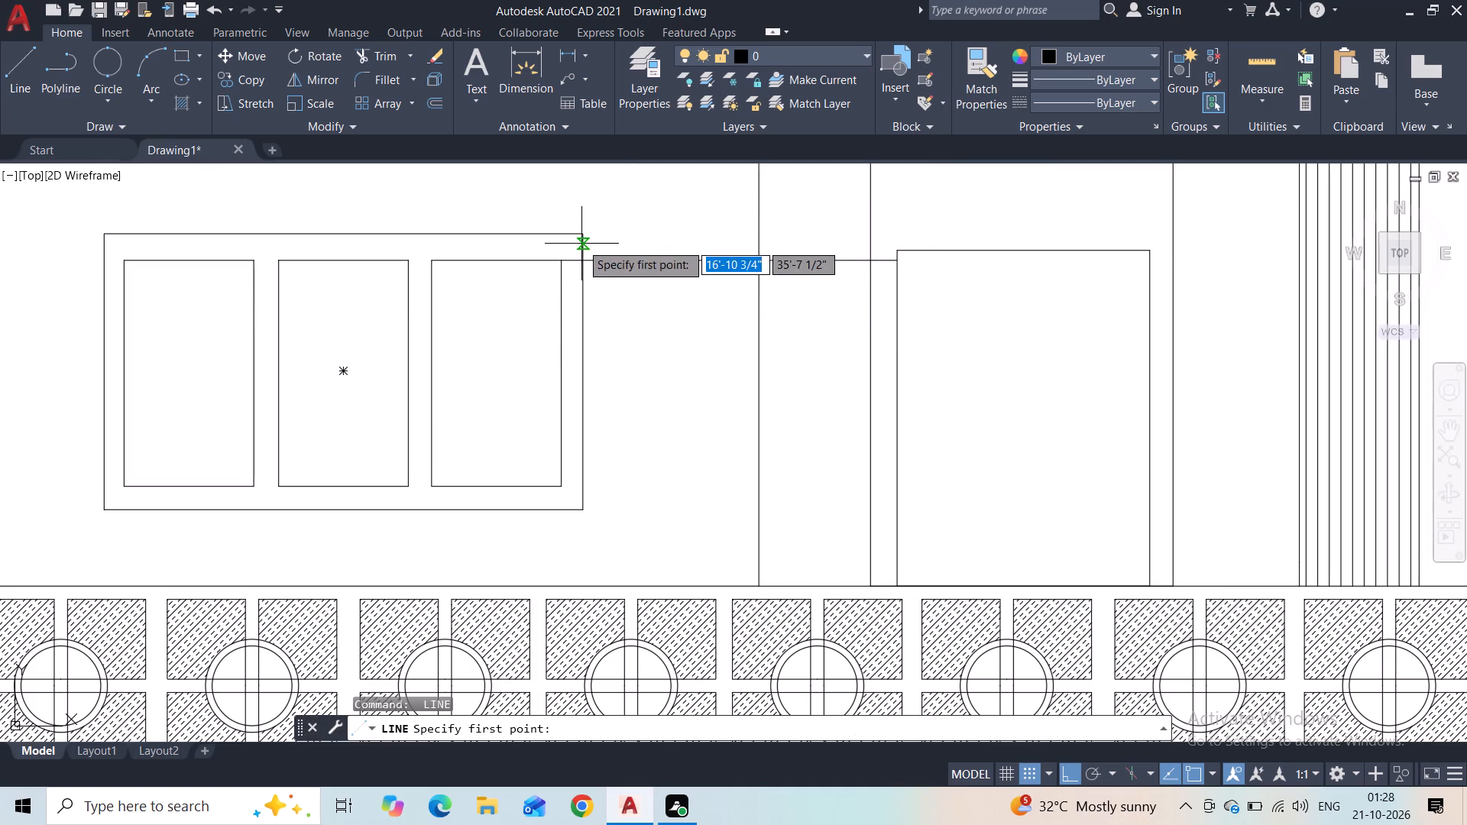
pyautogui.click(580, 236)
pyautogui.click(925, 224)
pyautogui.press('Escape')
# Stretch the upper door's inner frame top edge to align with the lower guide line.
pyautogui.moveTo(902, 219); pyautogui.dragTo(862, 425, button='middle')
pyautogui.scroll(-2, 851, 403)
pyautogui.click(882, 422)
pyautogui.scroll(3, 882, 422)
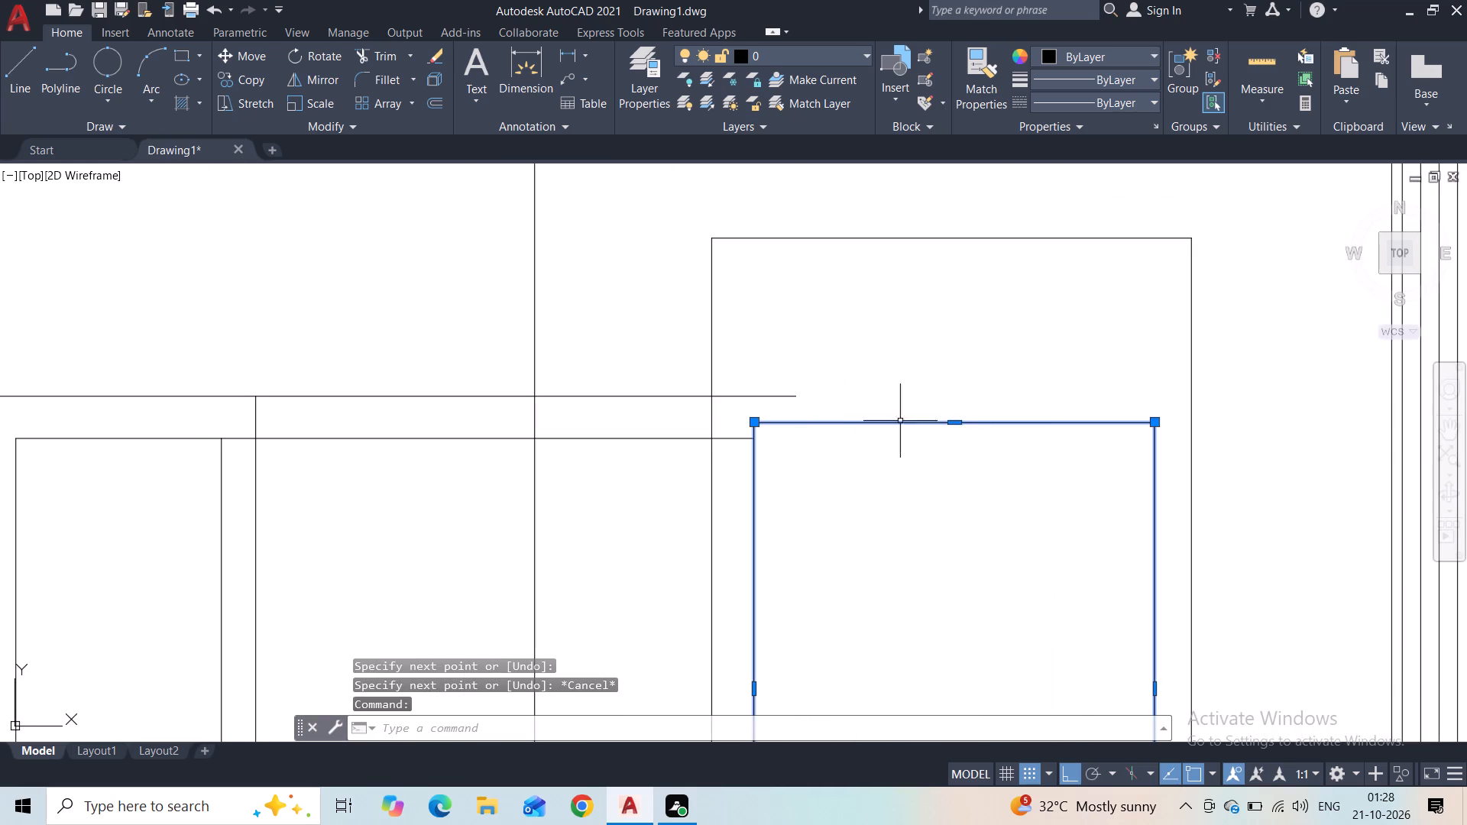
pyautogui.click(949, 423)
pyautogui.click(960, 423)
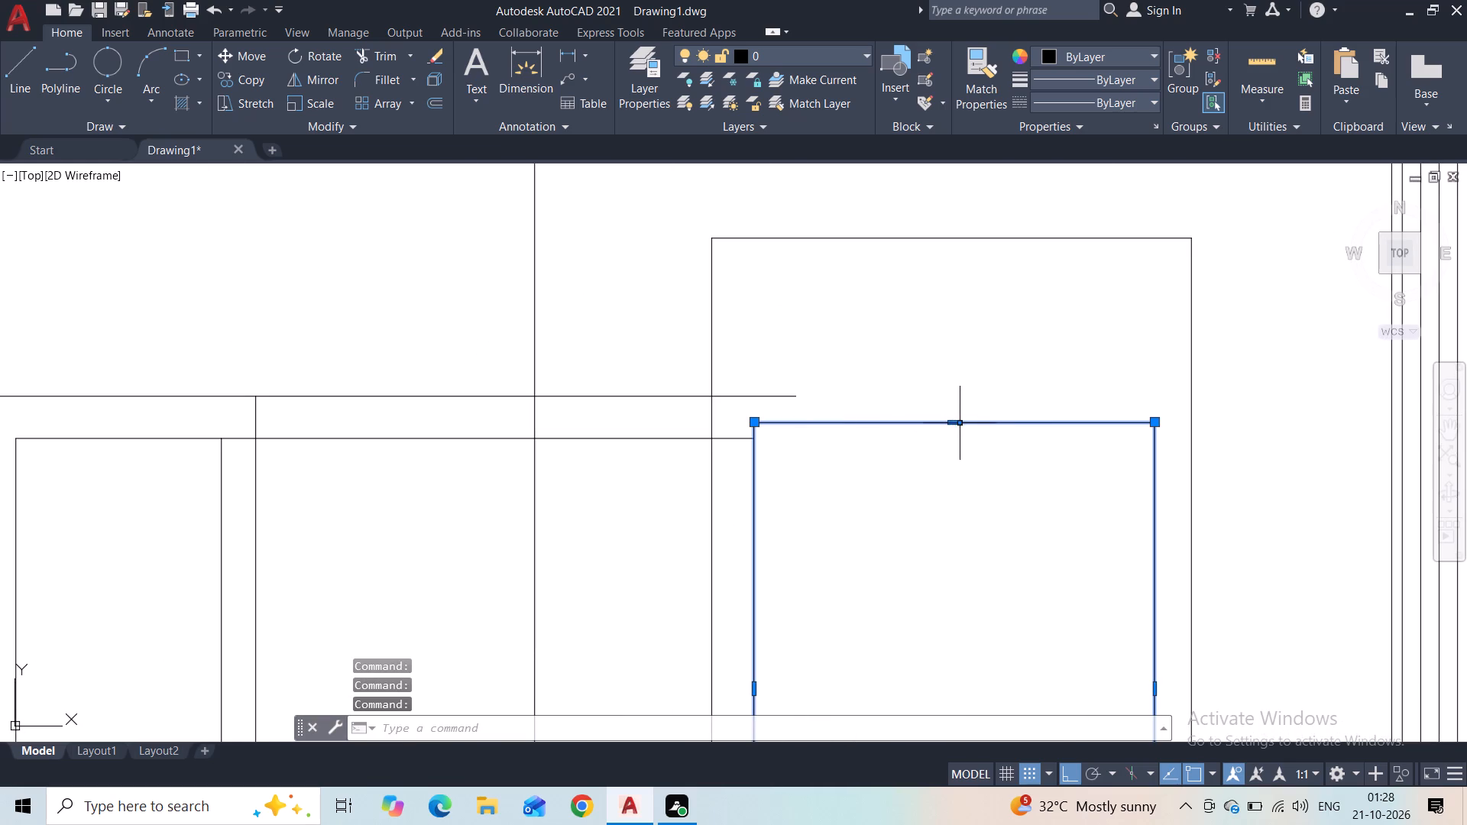
pyautogui.click(952, 423)
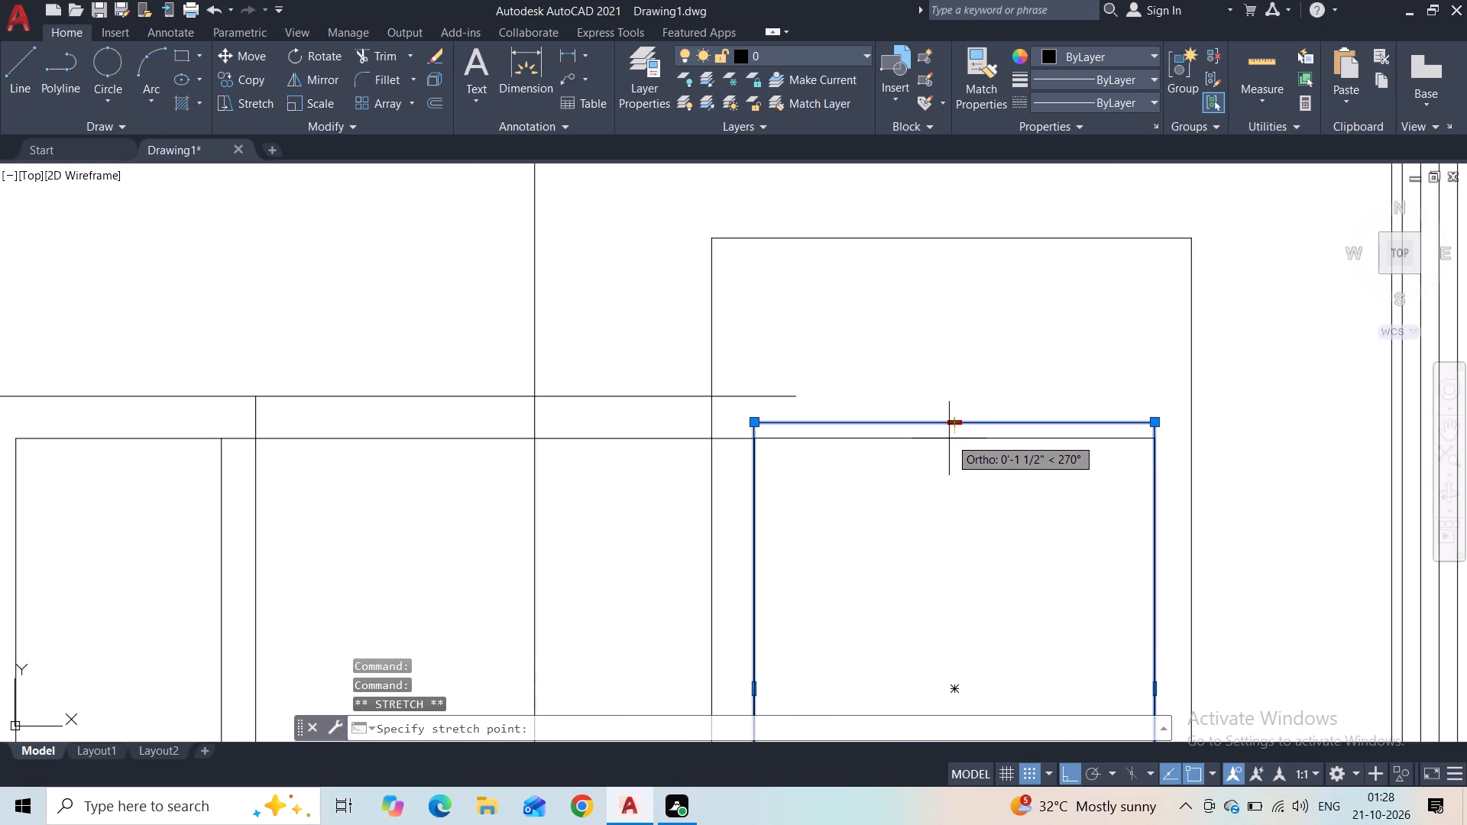
pyautogui.click(950, 438)
# Stretch the upper door's outer frame top edge down to the upper guide line.
pyautogui.click(931, 226)
pyautogui.click(907, 275)
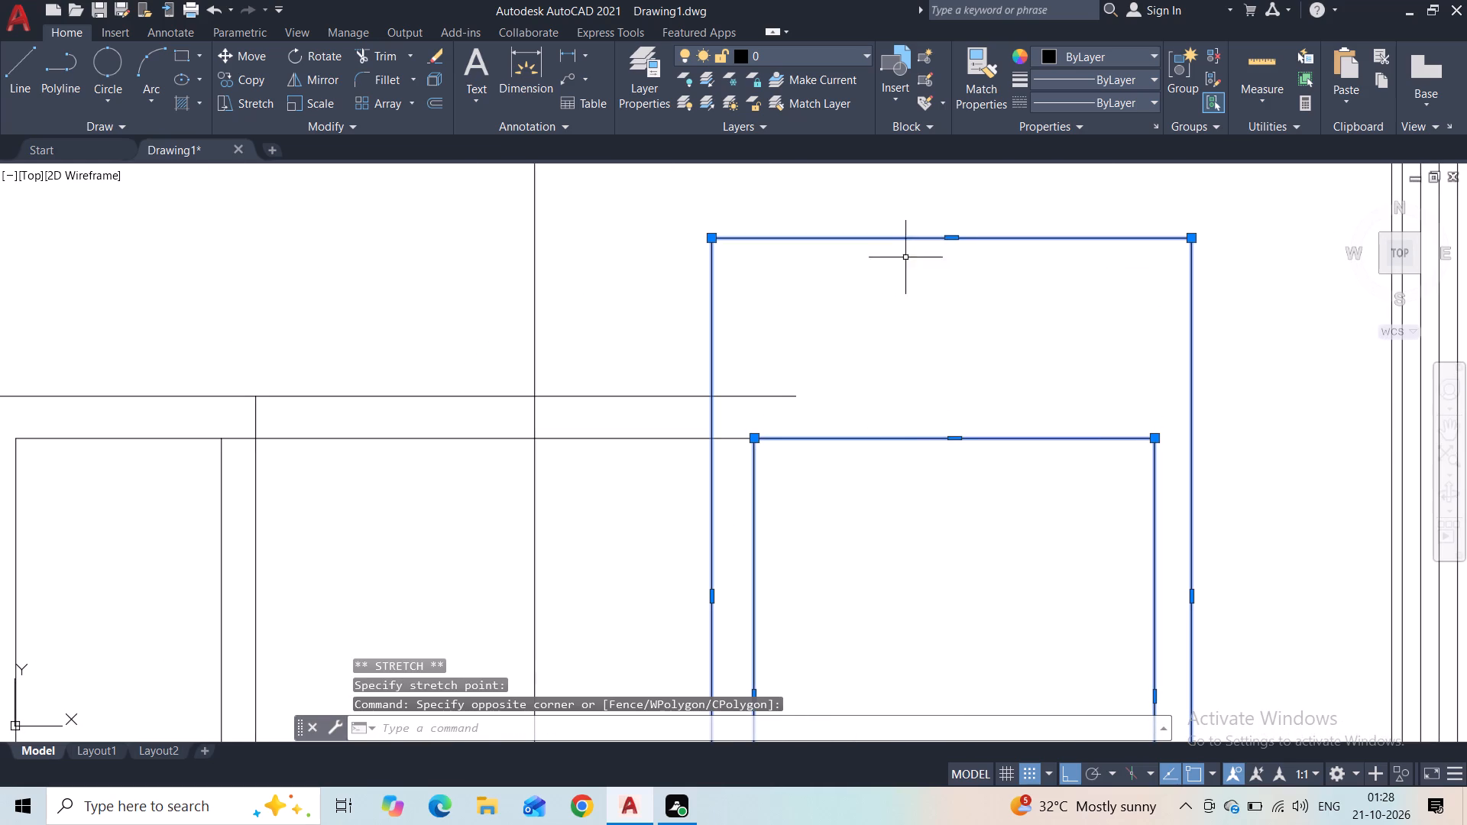
pyautogui.click(947, 240)
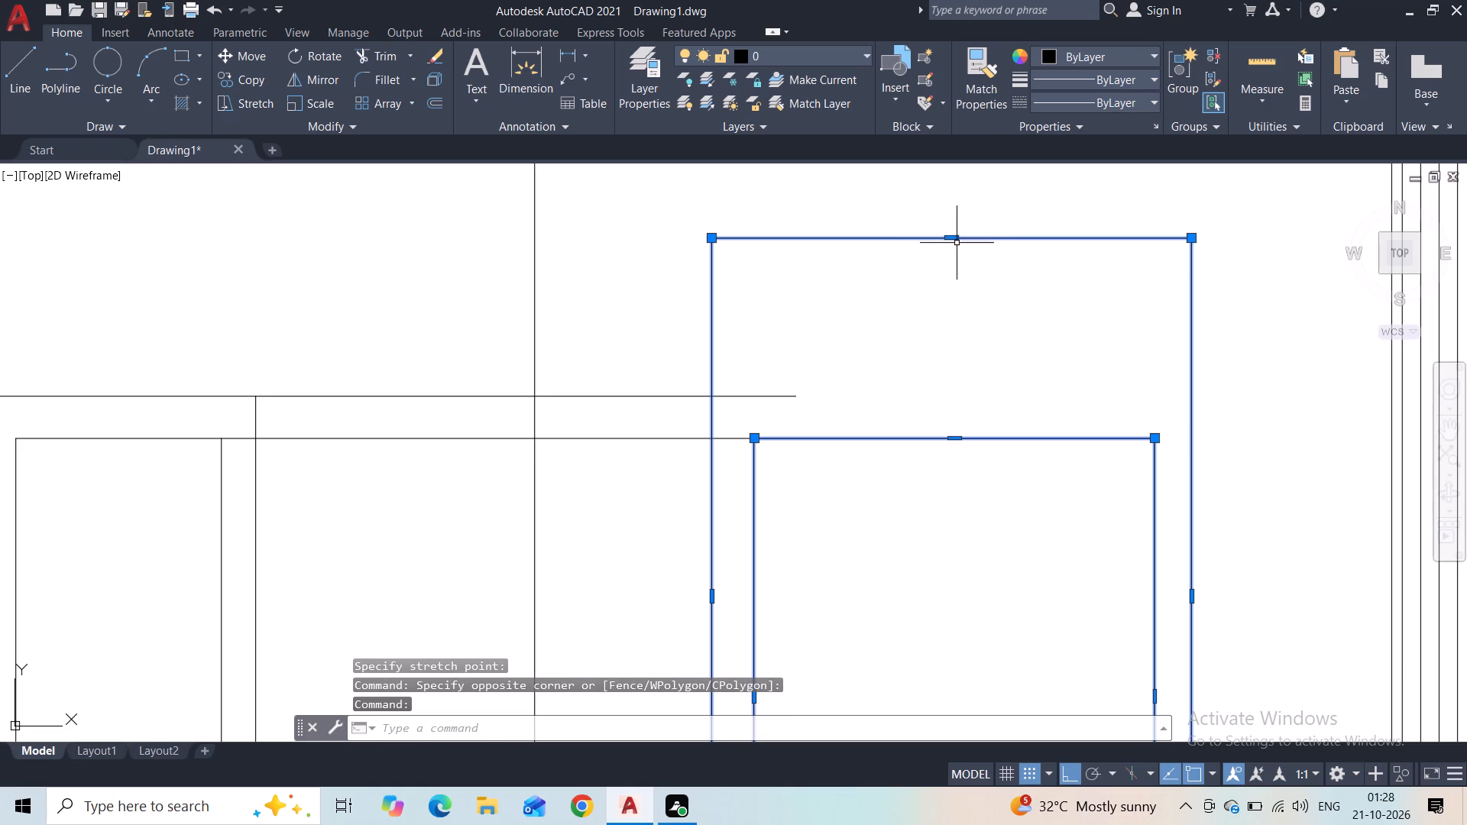
pyautogui.click(956, 238)
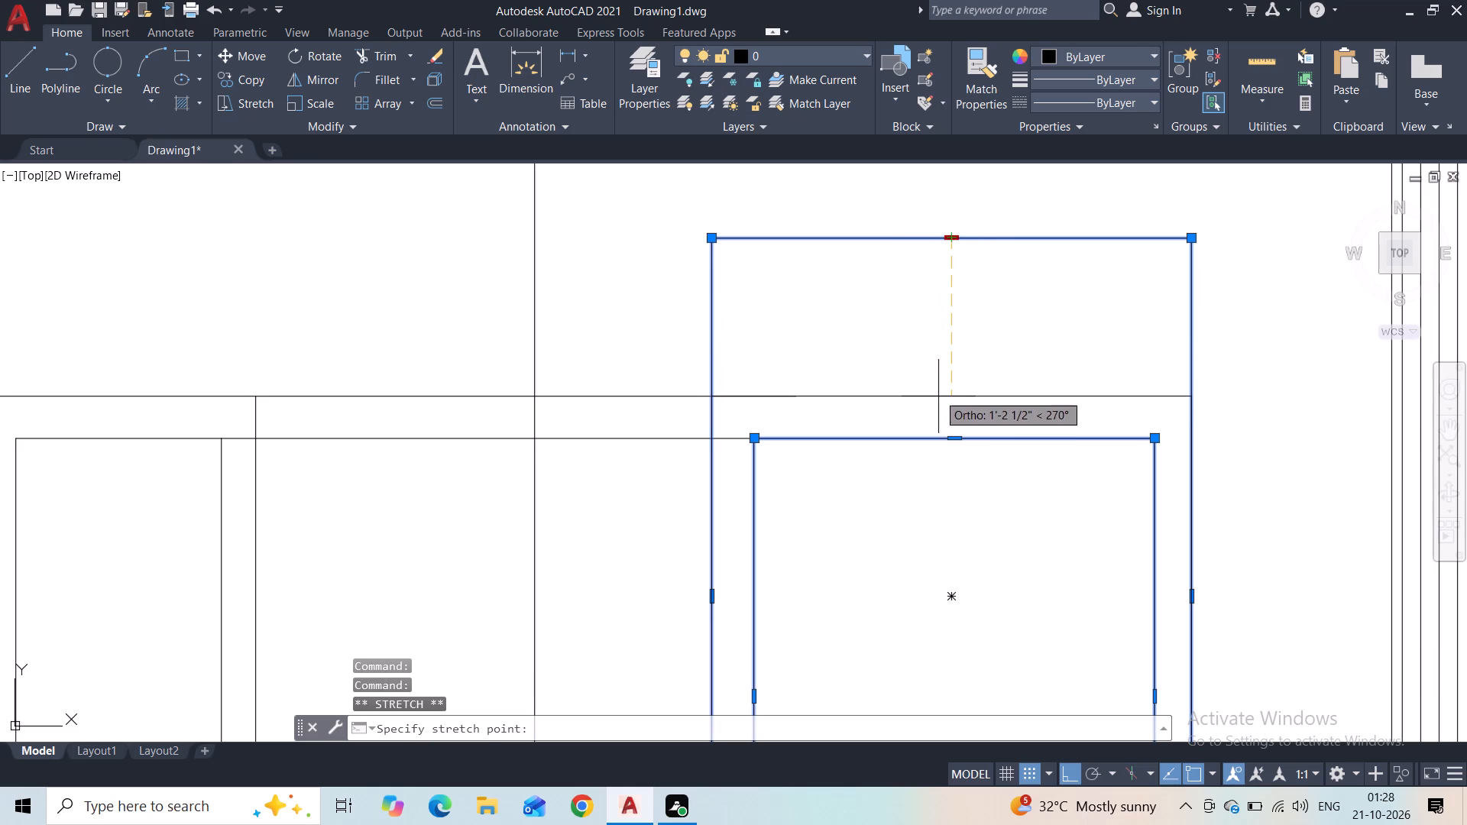
pyautogui.click(938, 394)
pyautogui.press('Escape')
# Erase the two horizontal guide lines between the upper-left window and the upper door.
pyautogui.click(597, 361)
pyautogui.click(611, 459)
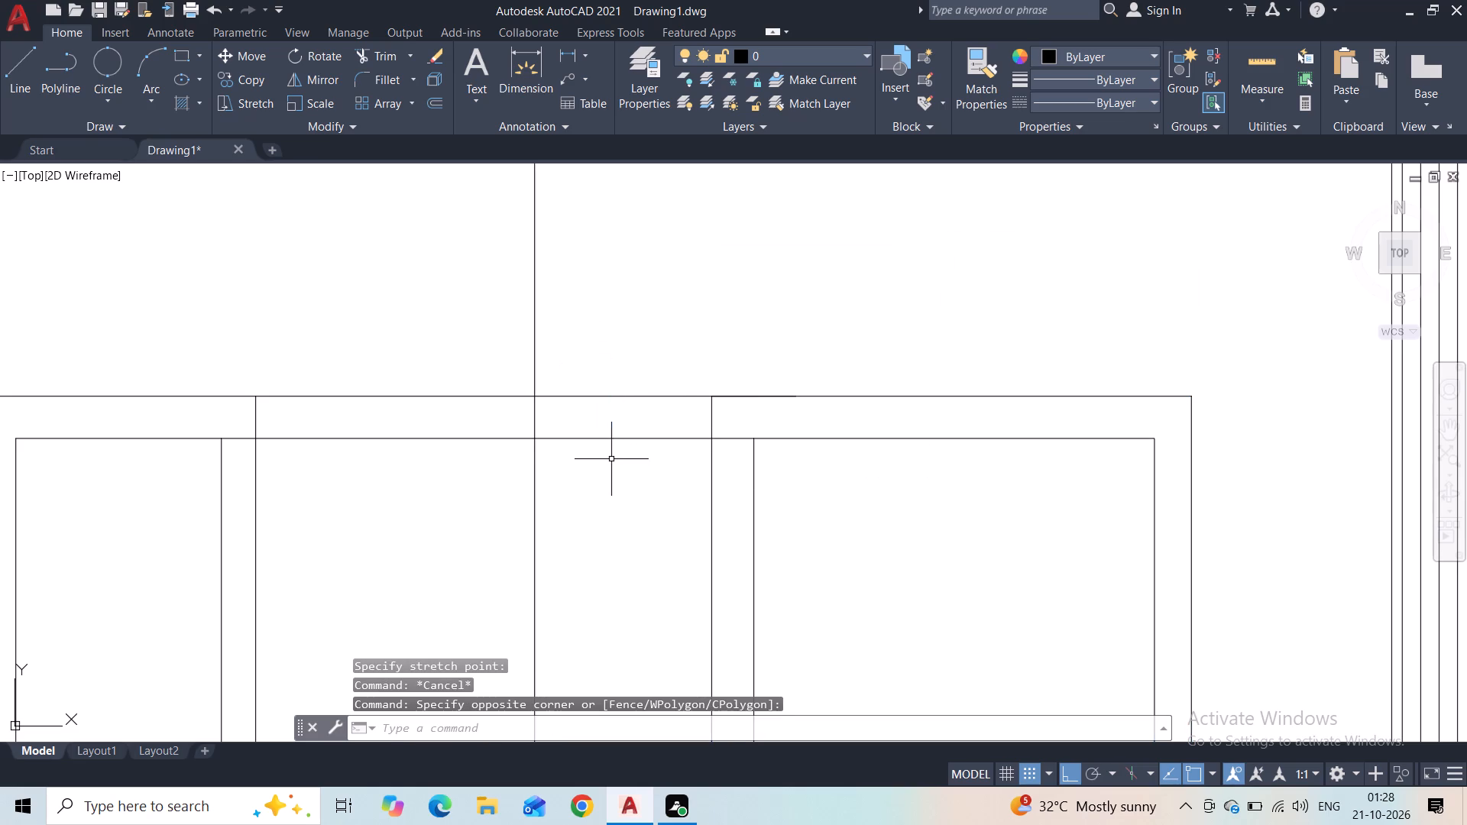
pyautogui.click(671, 393)
pyautogui.click(635, 496)
pyautogui.click(634, 459)
pyautogui.moveTo(642, 417); pyautogui.dragTo(637, 427)
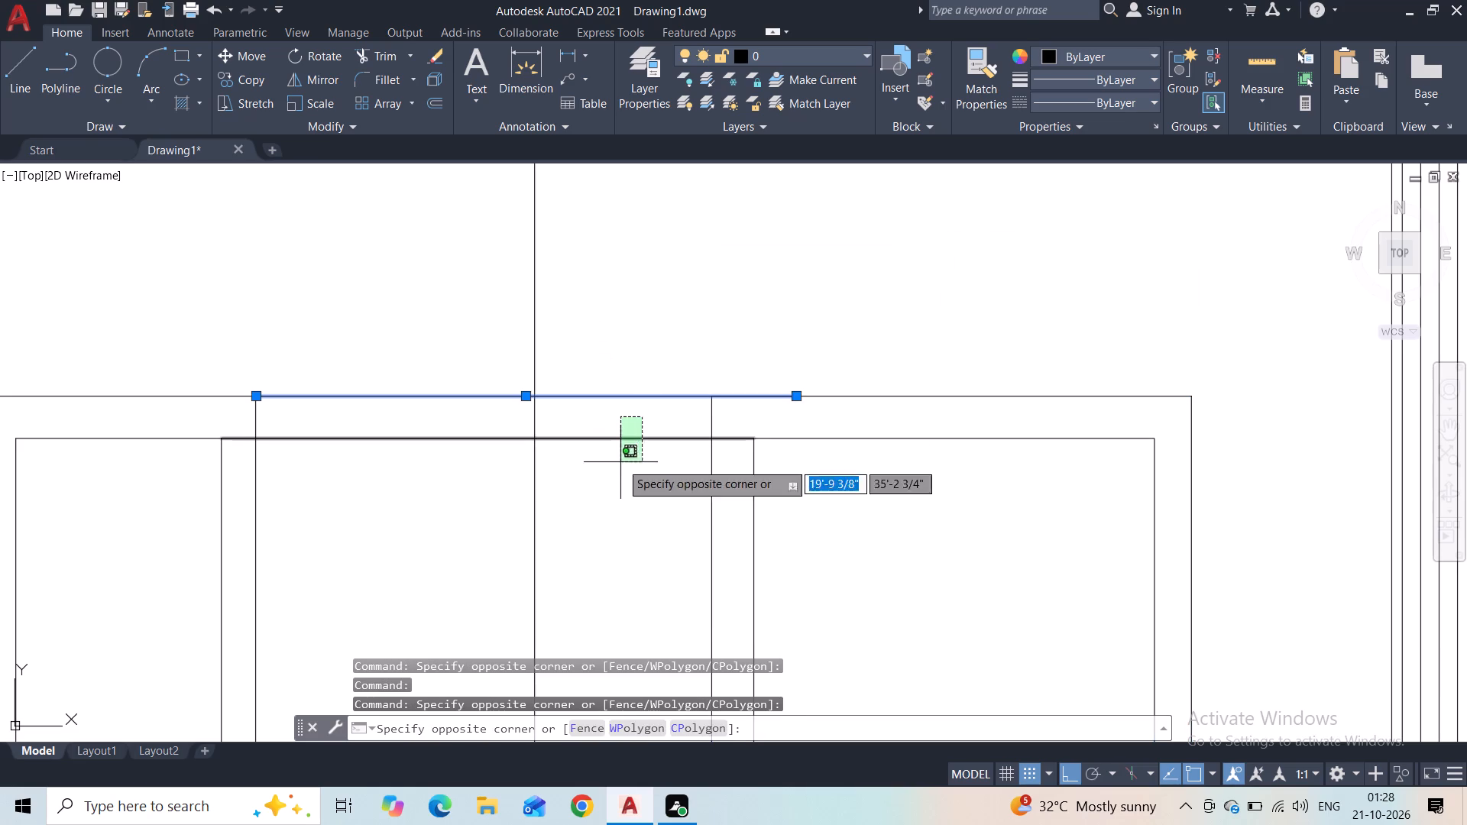
pyautogui.click(620, 462)
pyautogui.press('Delete')
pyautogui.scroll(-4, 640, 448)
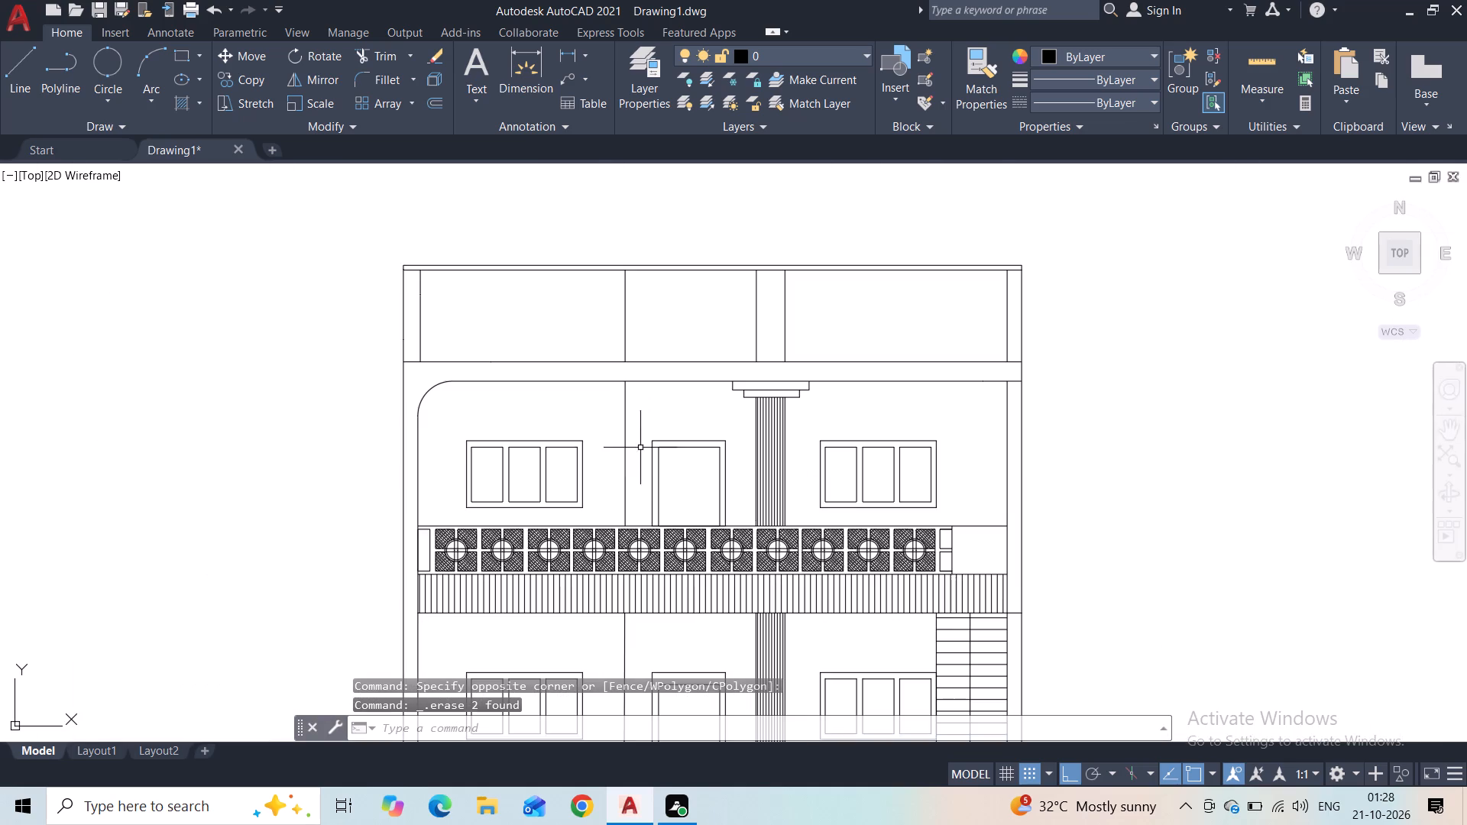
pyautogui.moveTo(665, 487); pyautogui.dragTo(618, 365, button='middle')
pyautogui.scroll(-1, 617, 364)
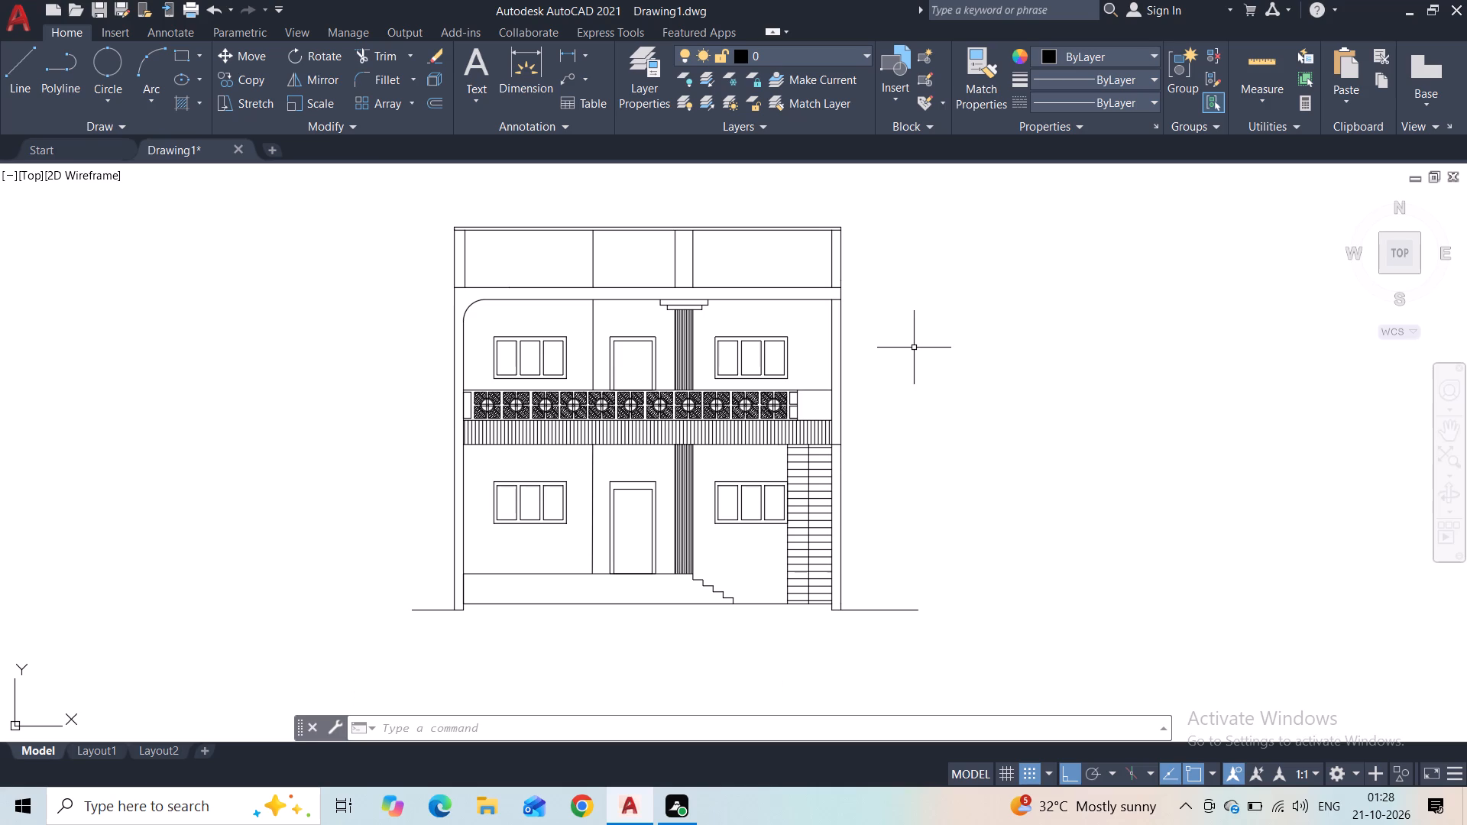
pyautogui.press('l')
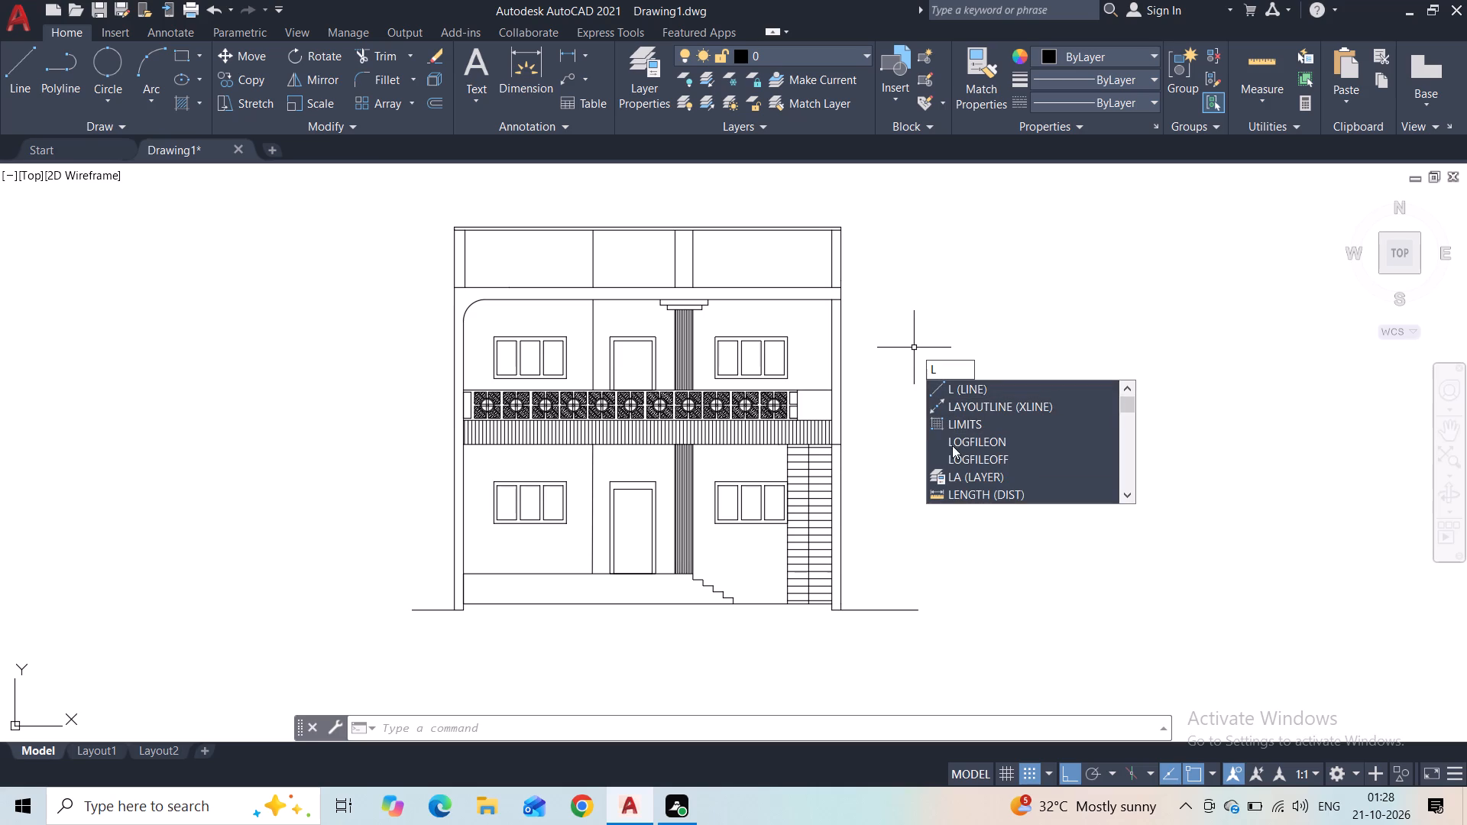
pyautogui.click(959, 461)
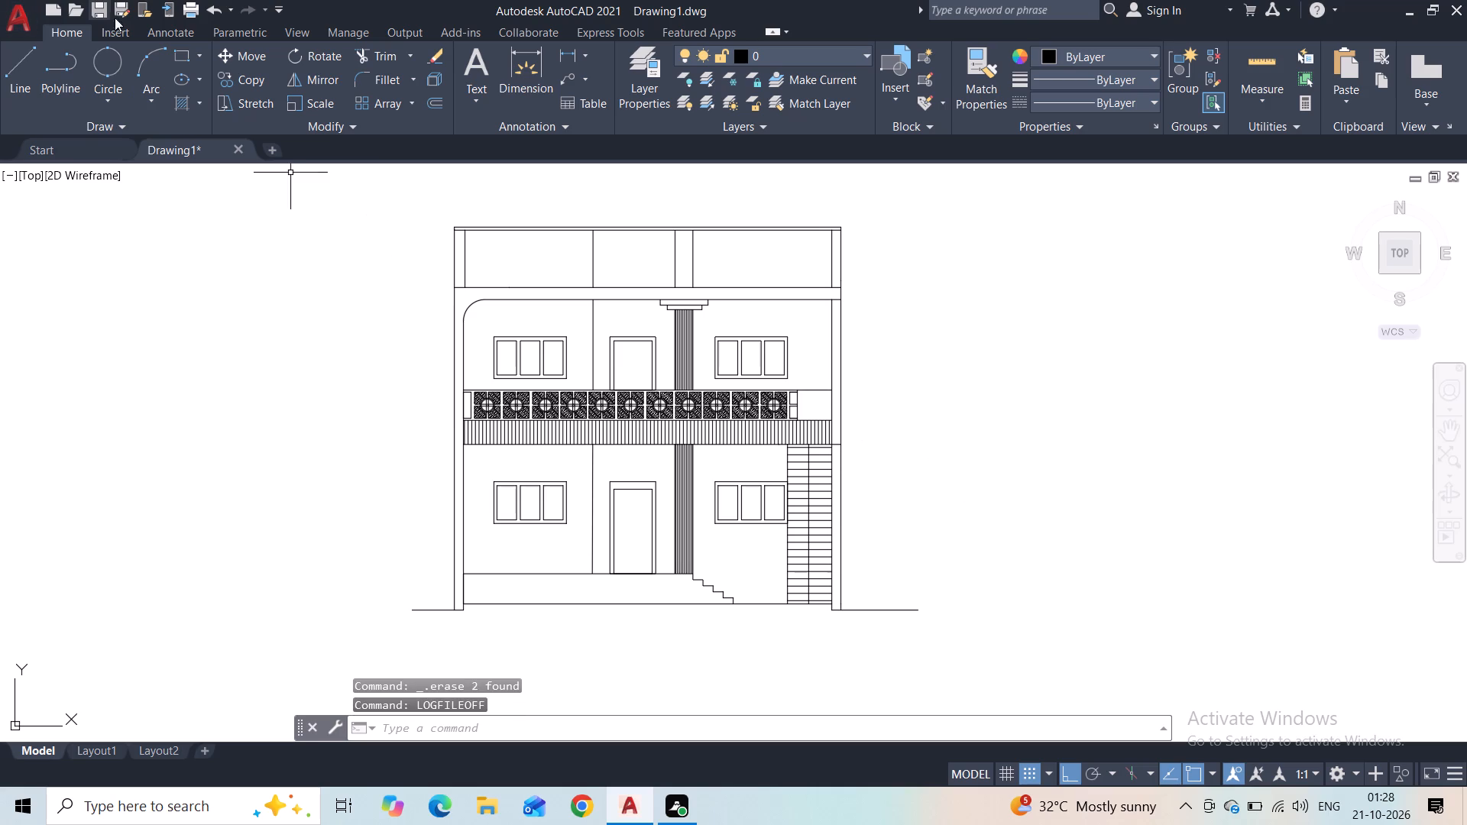
# Save the drawing as Drawing4 in the Part Time folder.
pyautogui.click(125, 8)
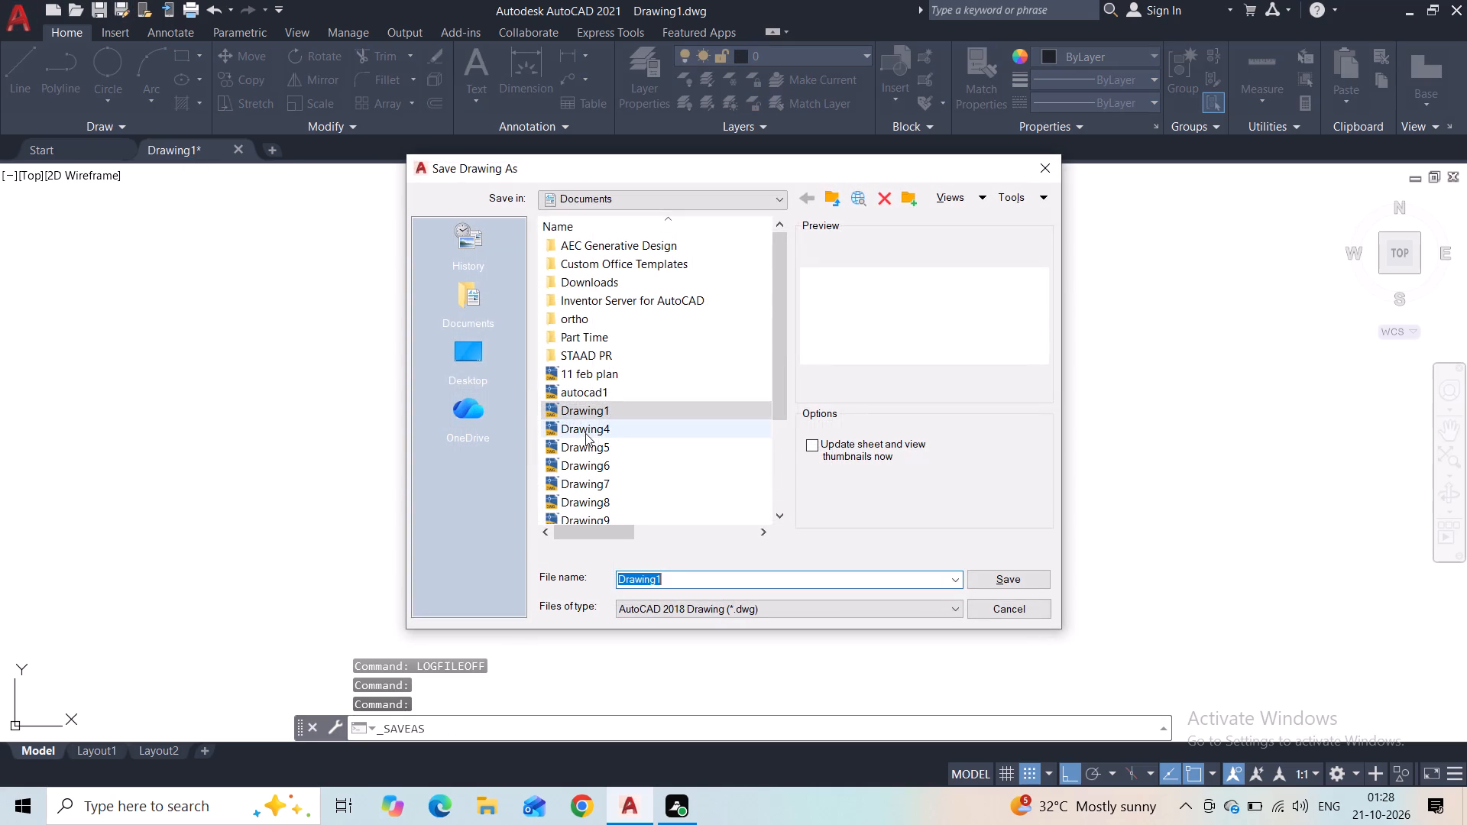
pyautogui.doubleClick(575, 330)
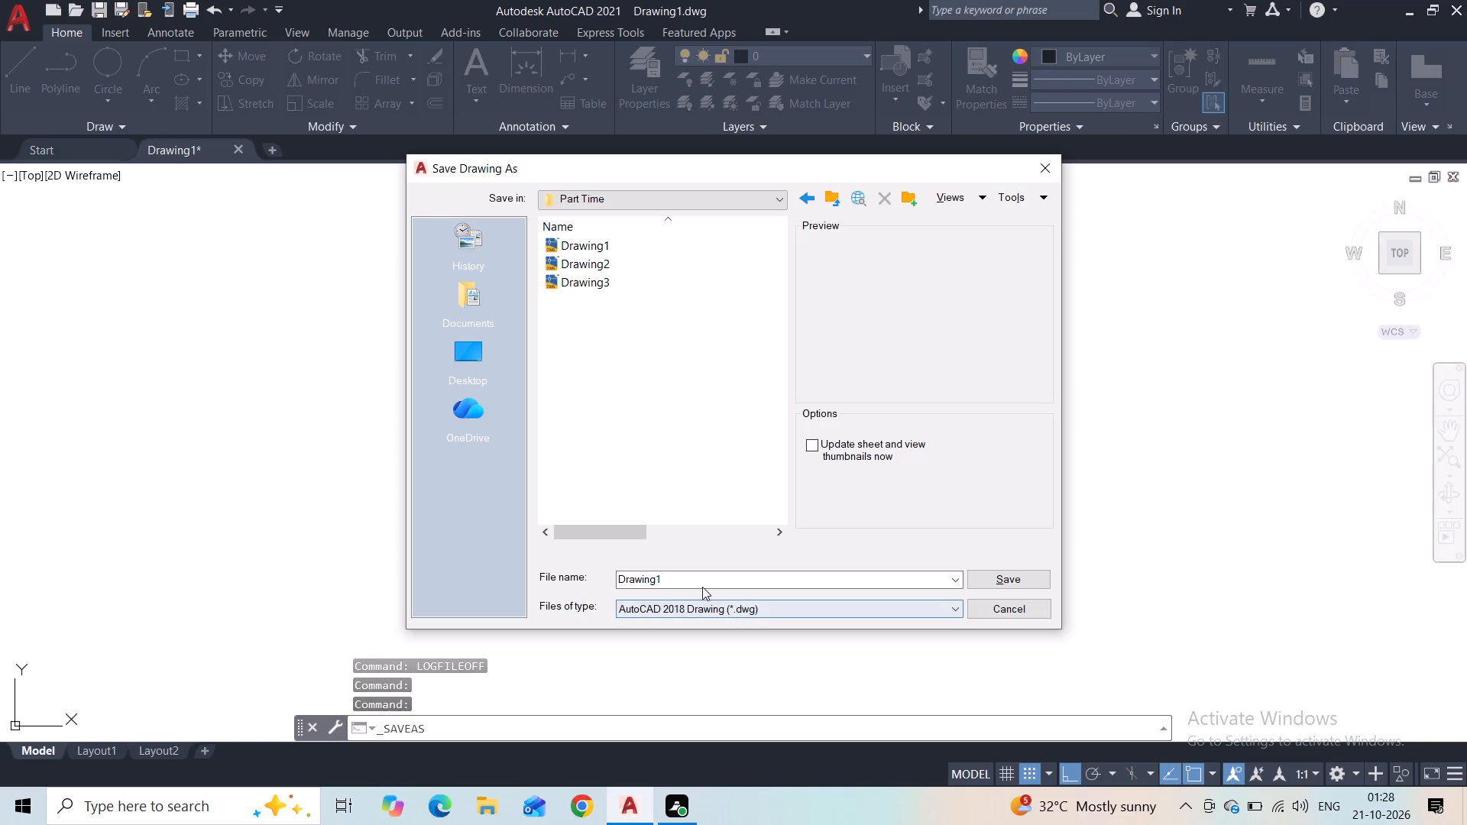
pyautogui.doubleClick(702, 584)
pyautogui.click(701, 582)
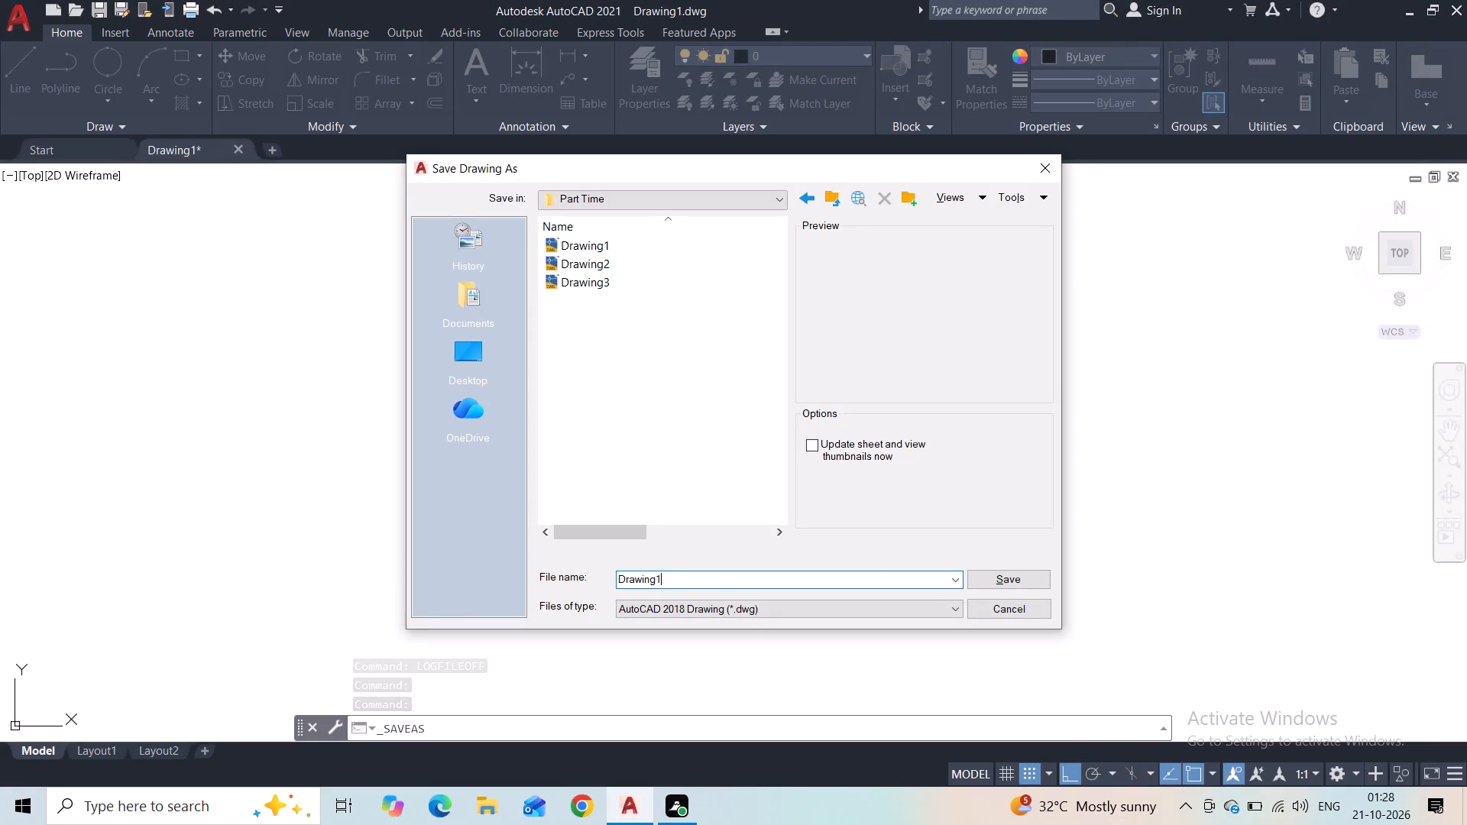
pyautogui.press('BackSpace')
pyautogui.press('4')
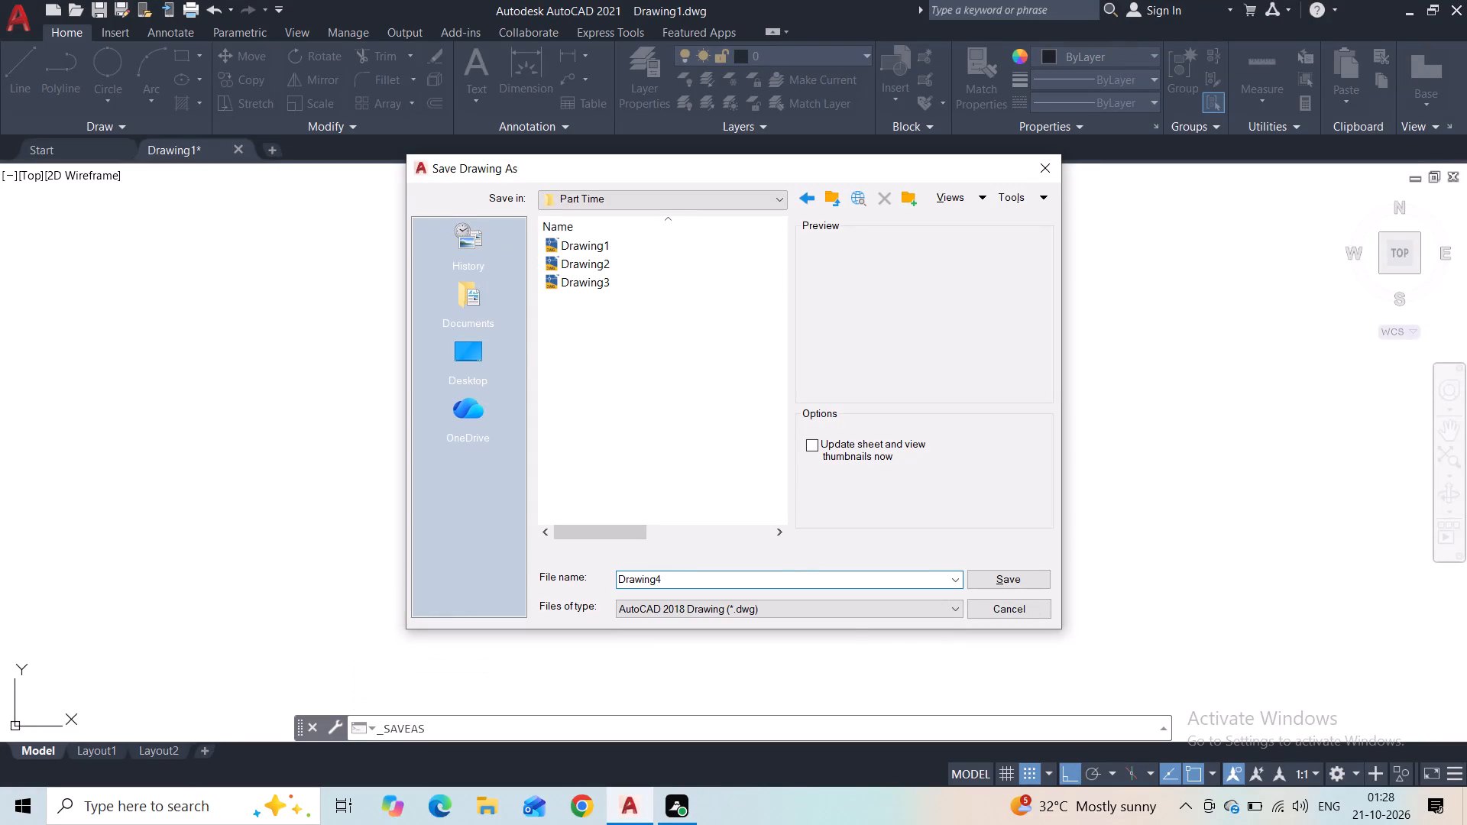
pyautogui.press('Return')
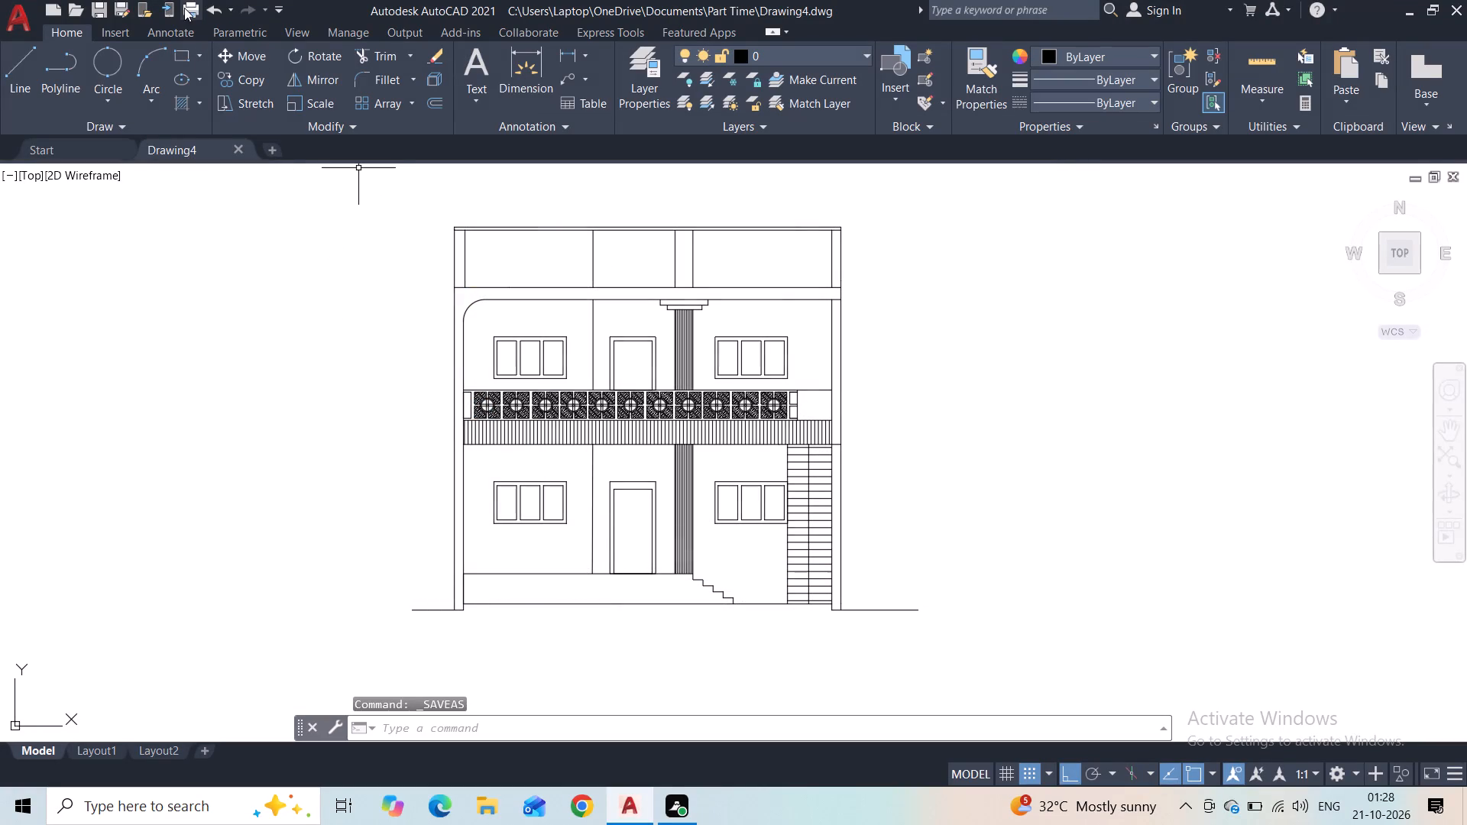
# Set up a plot using the previous plot settings, with a window around the whole elevation as plot area, and preview it.
pyautogui.click(186, 5)
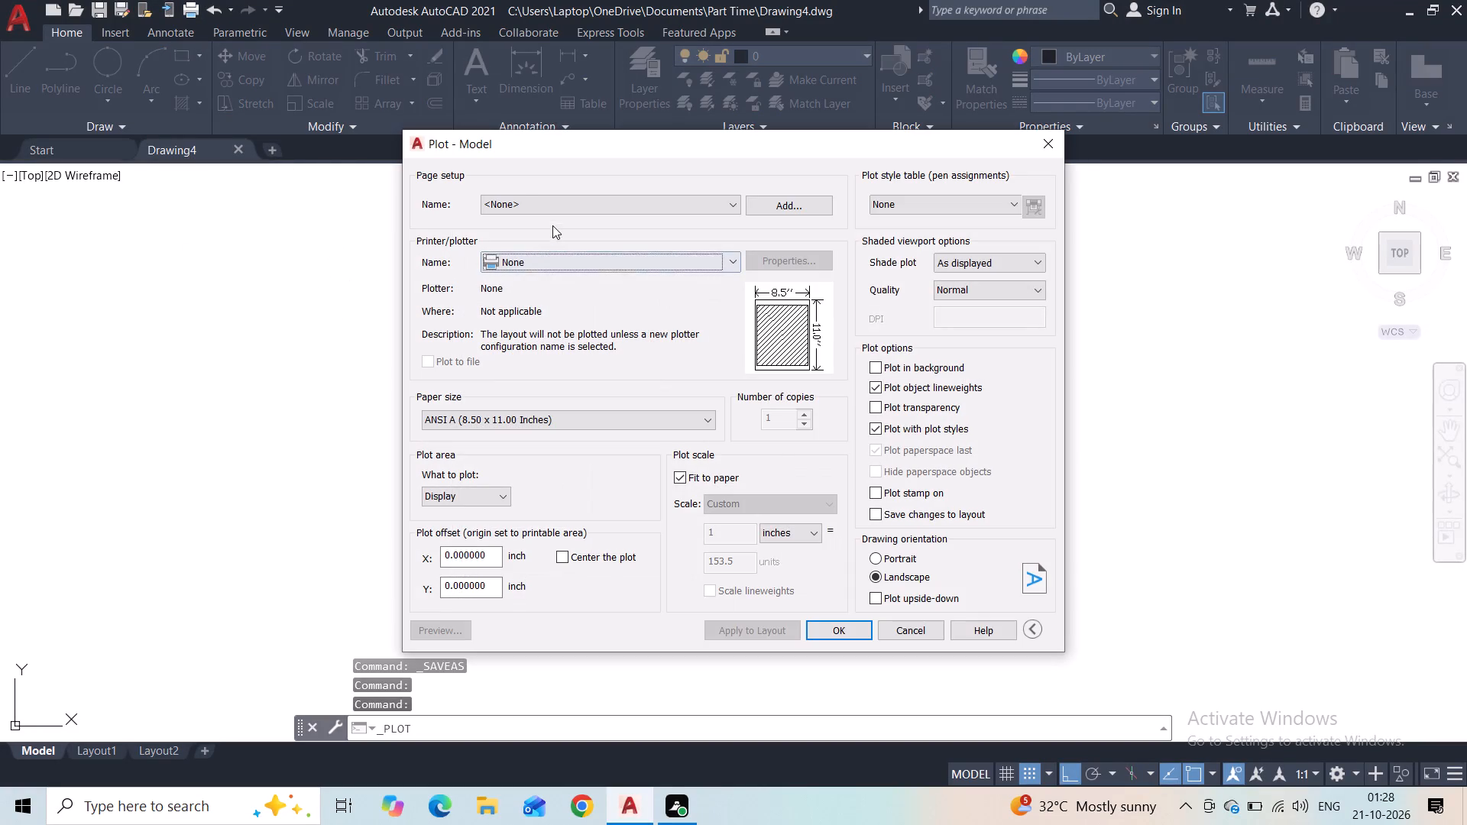
pyautogui.click(548, 202)
pyautogui.click(526, 228)
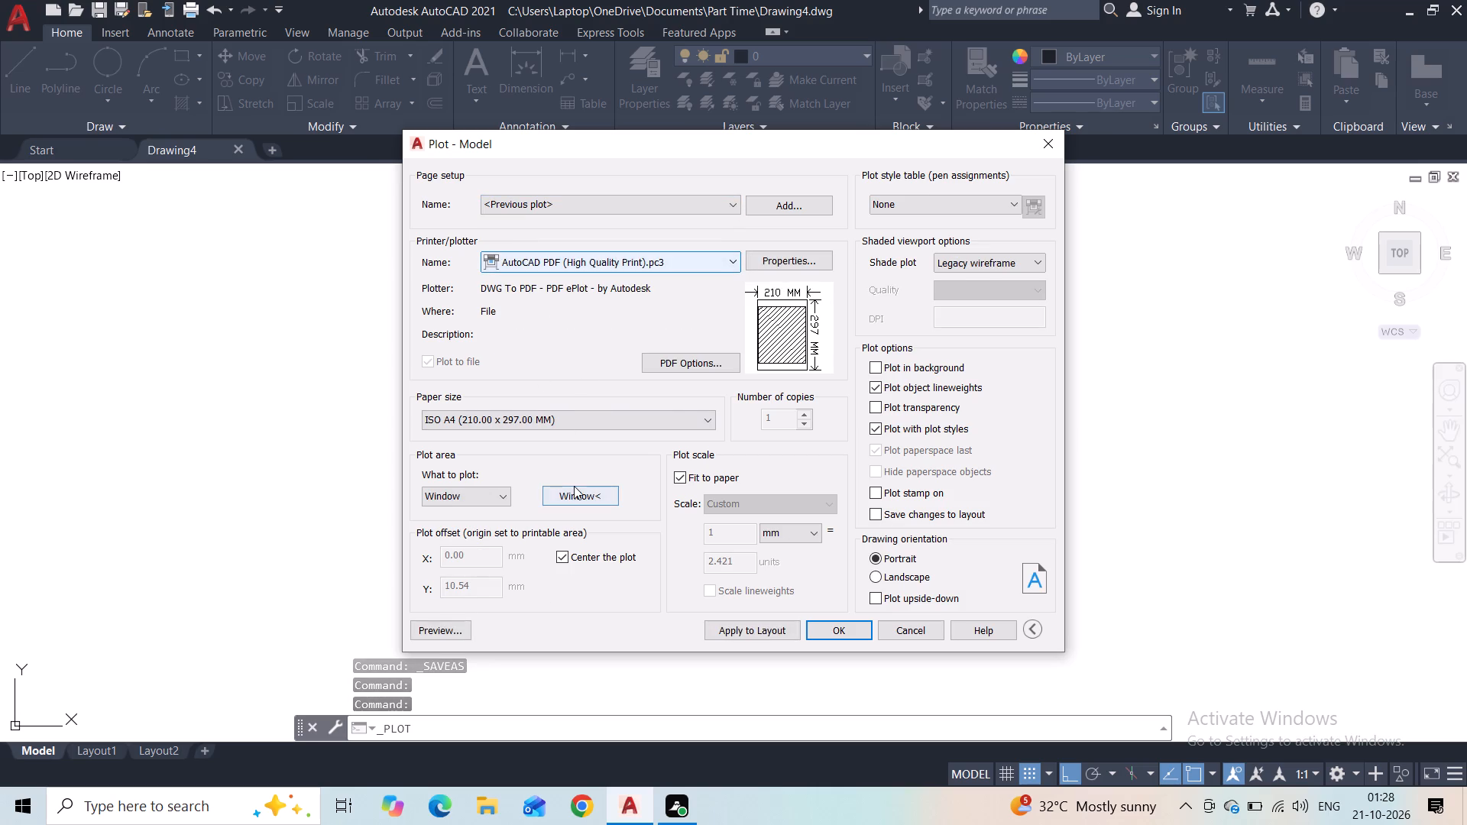
pyautogui.click(574, 486)
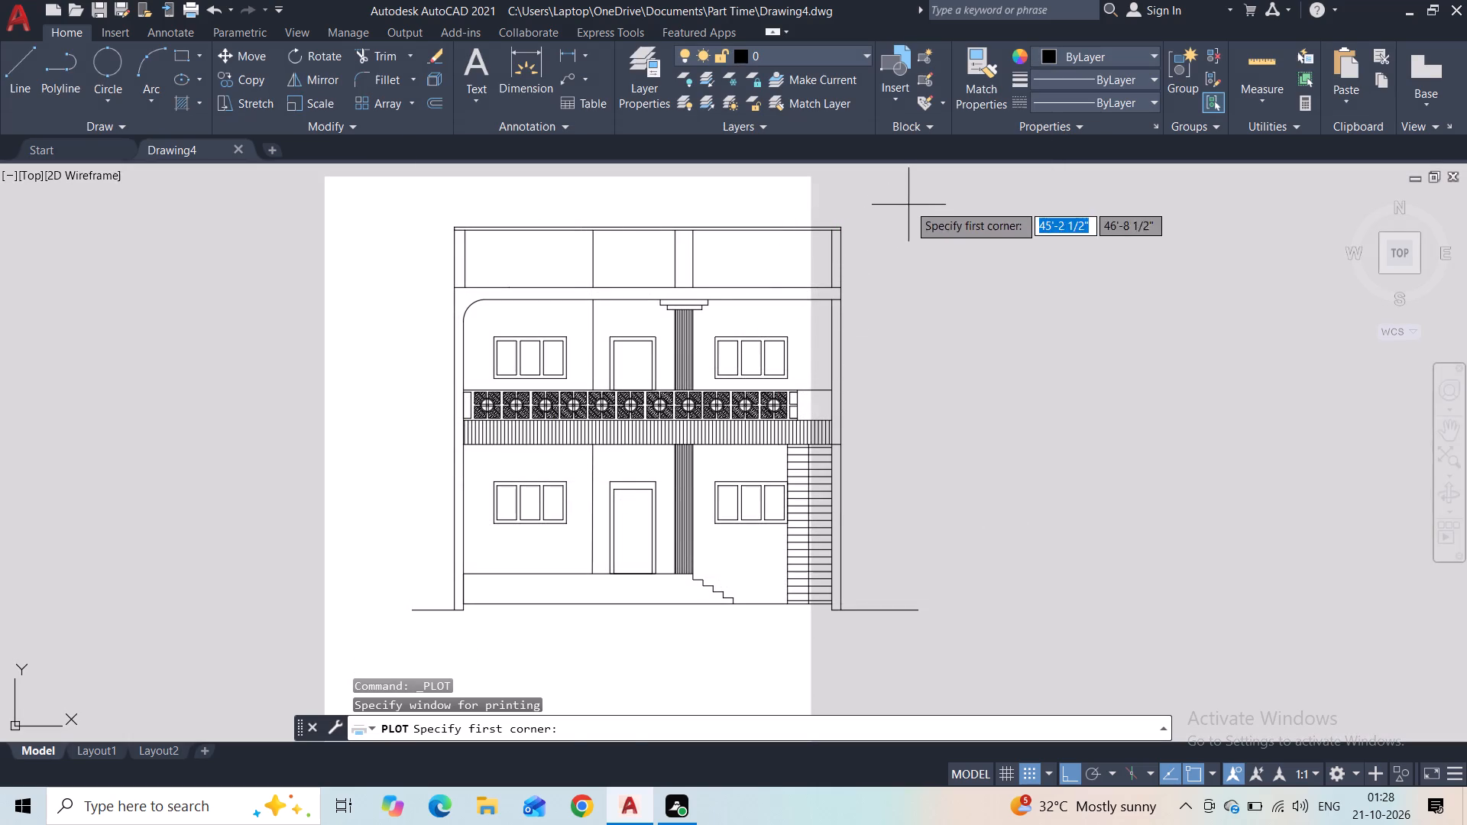
pyautogui.click(911, 202)
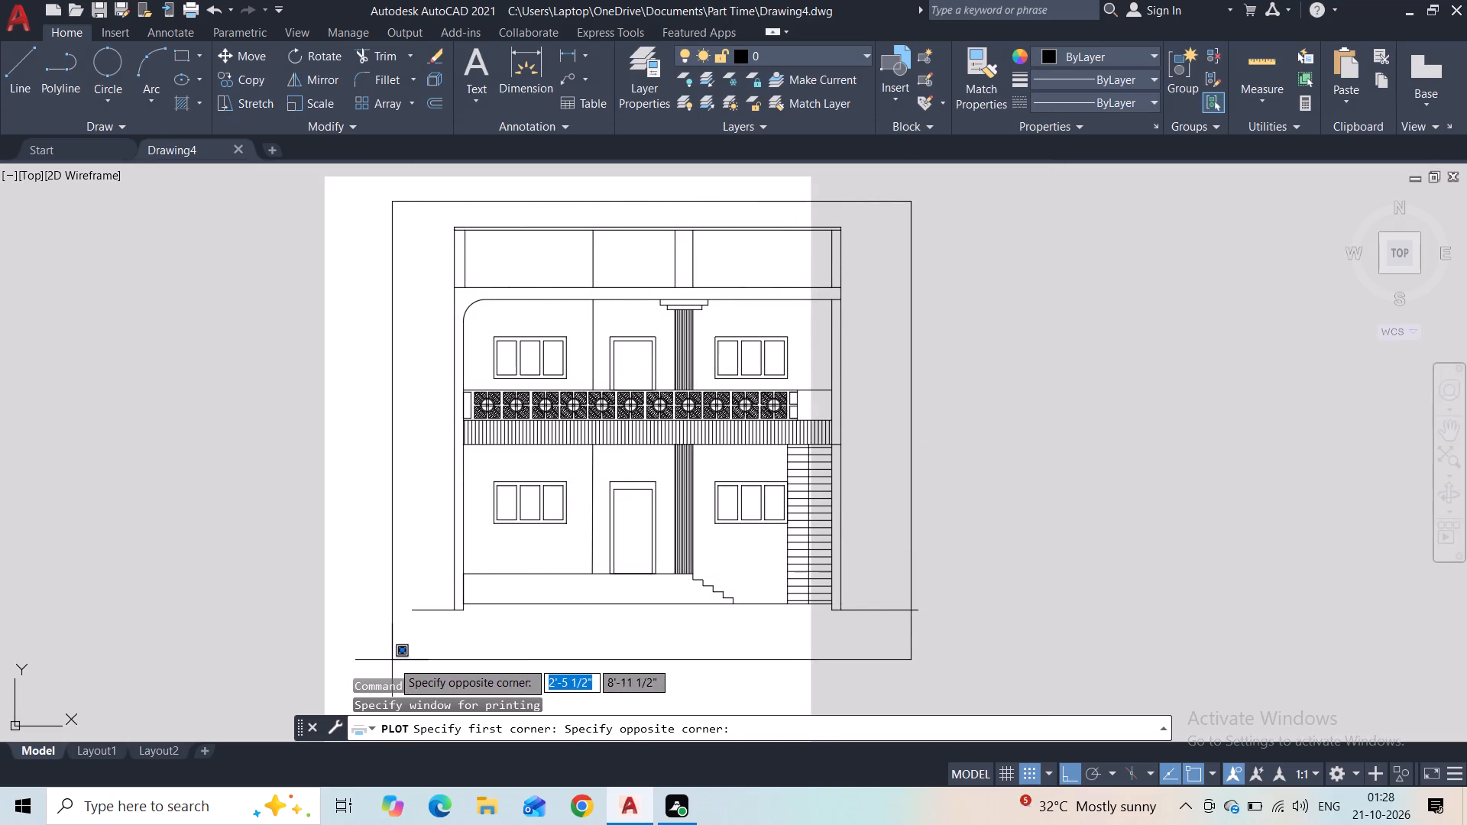
pyautogui.click(387, 658)
pyautogui.click(457, 632)
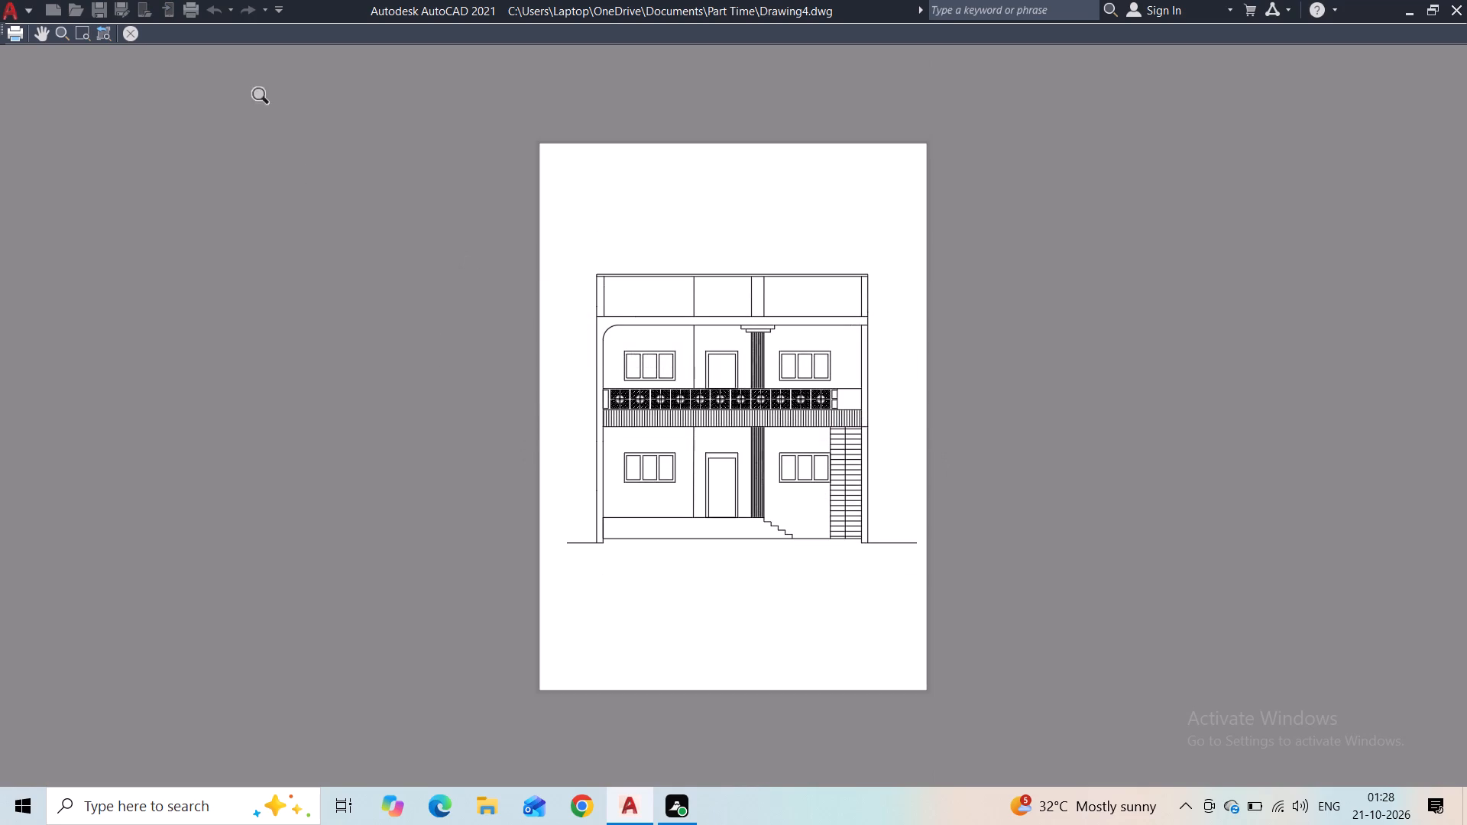
pyautogui.click(125, 32)
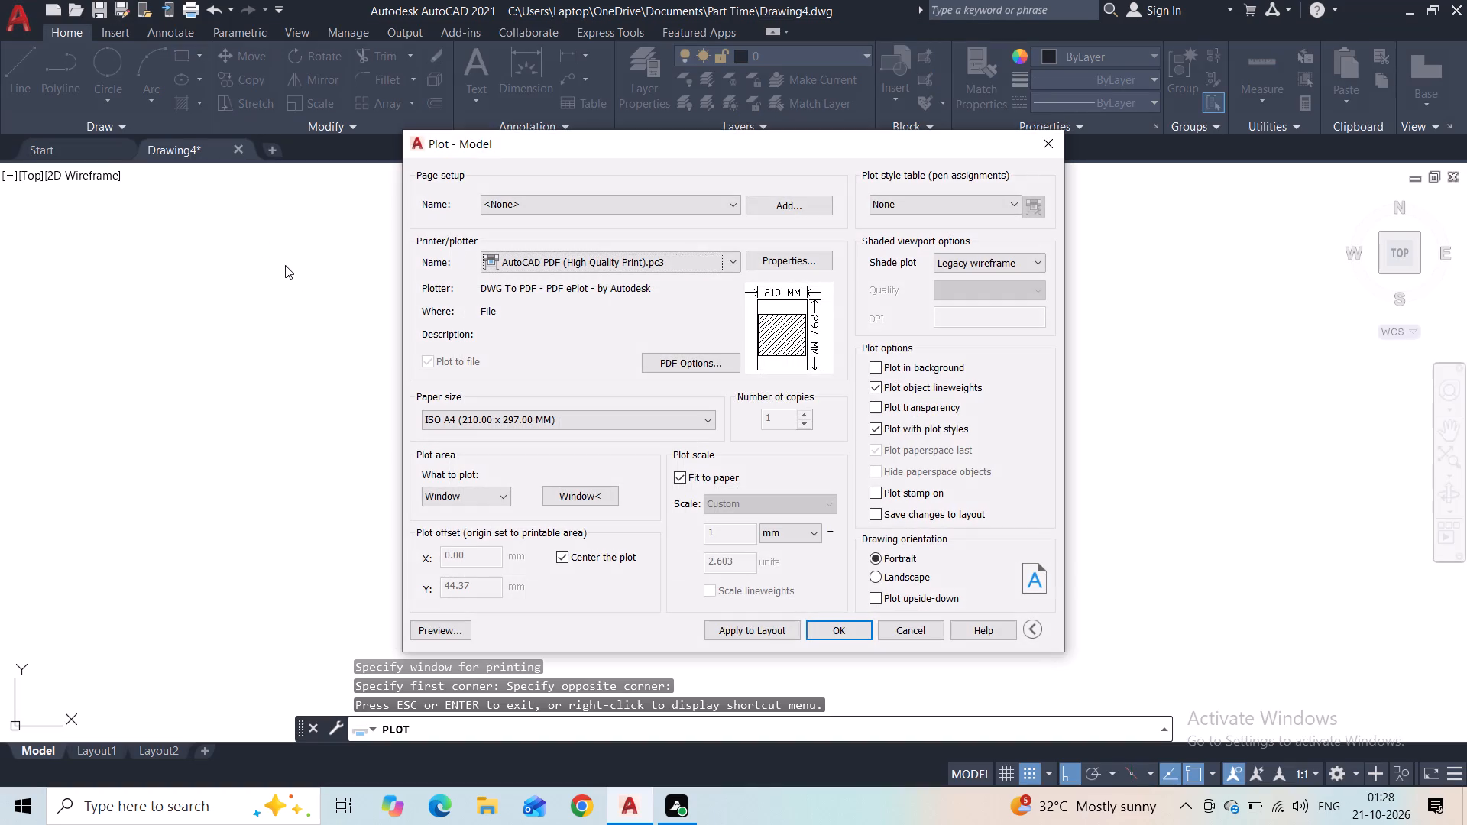
# Plot the elevation to Drawing4-Model.pdf in the Part Time folder and close the PDF viewer.
pyautogui.click(846, 627)
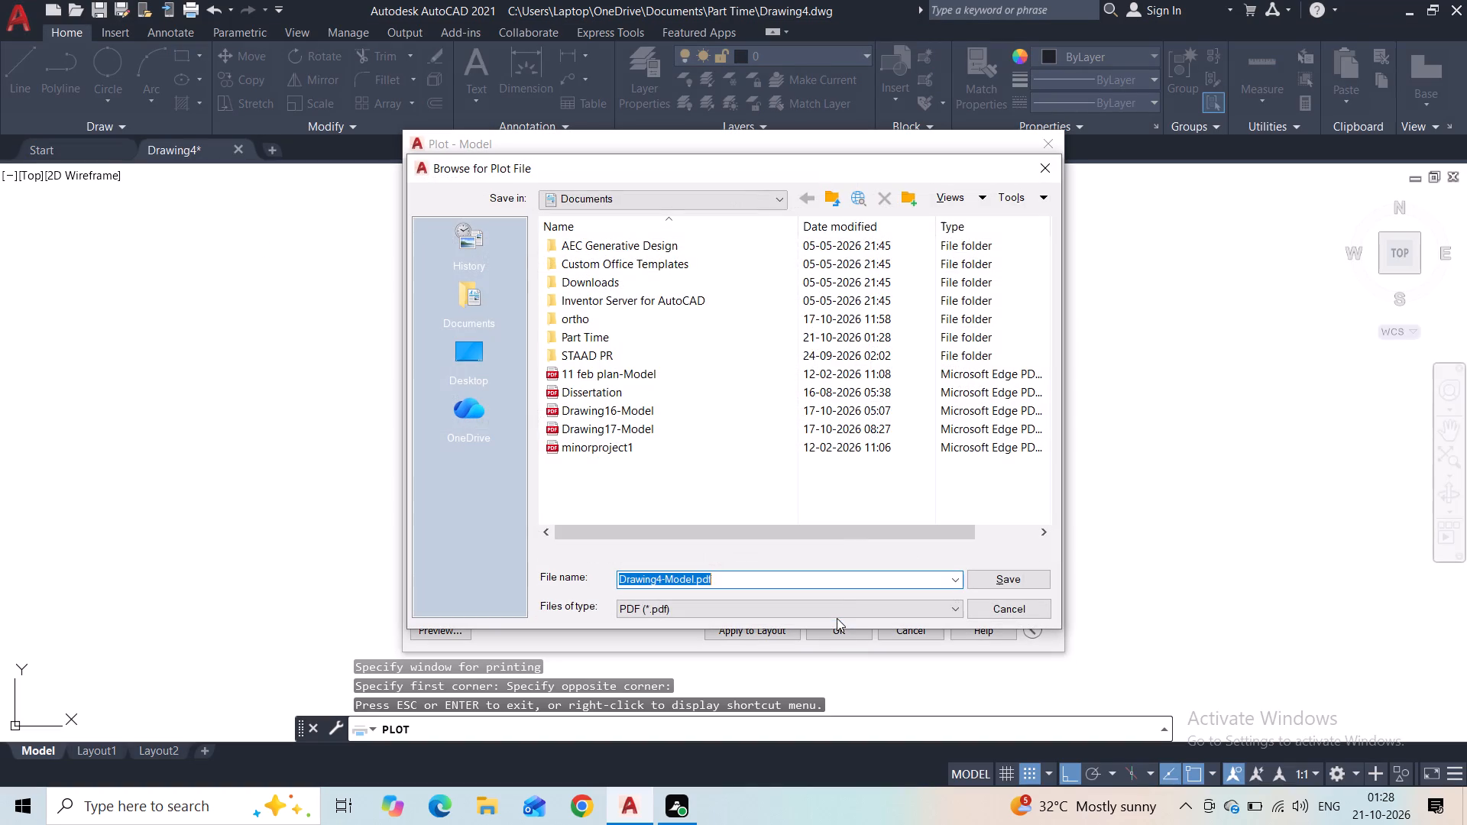
pyautogui.doubleClick(611, 341)
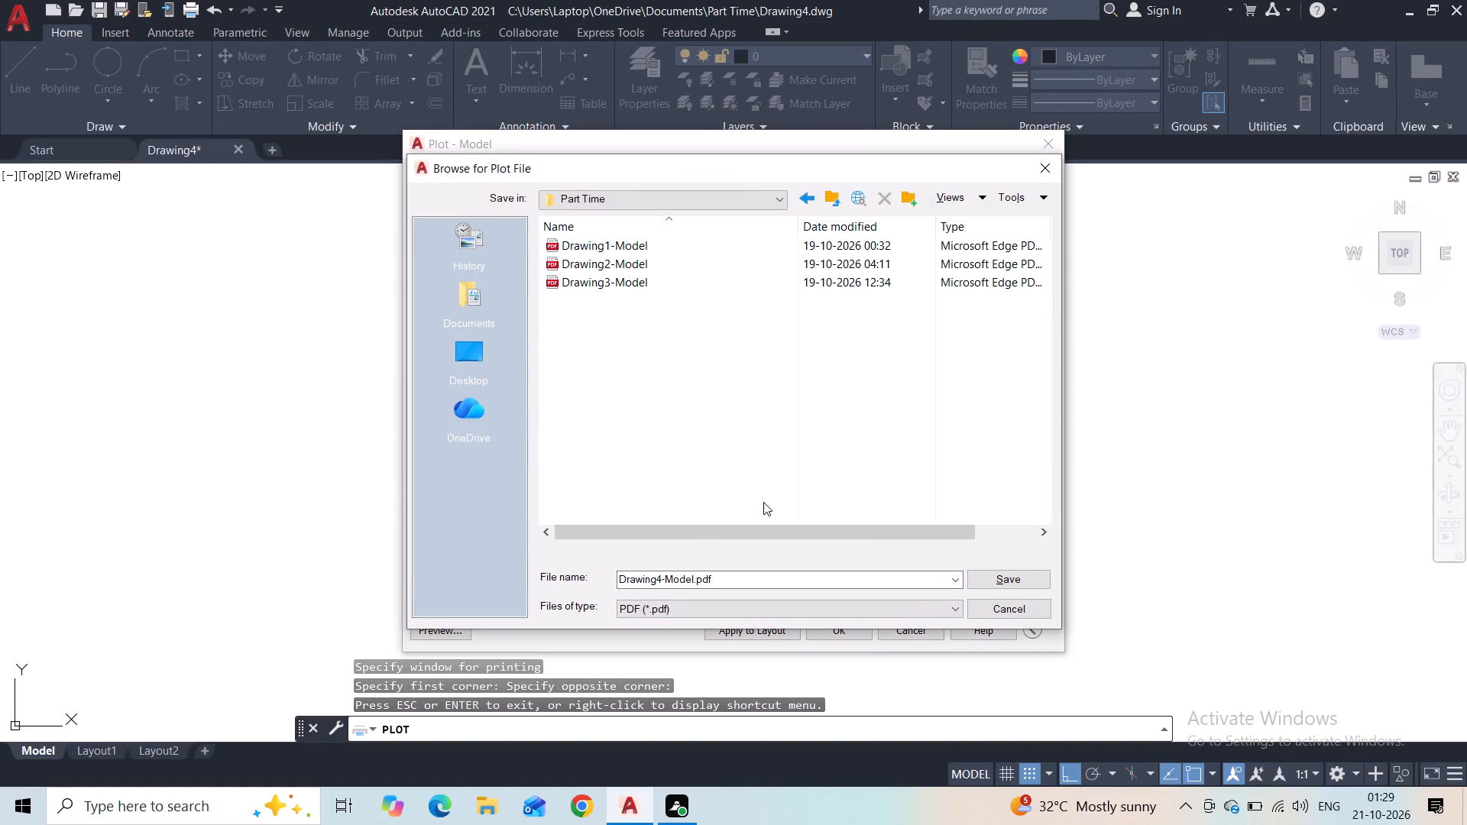
pyautogui.click(1009, 580)
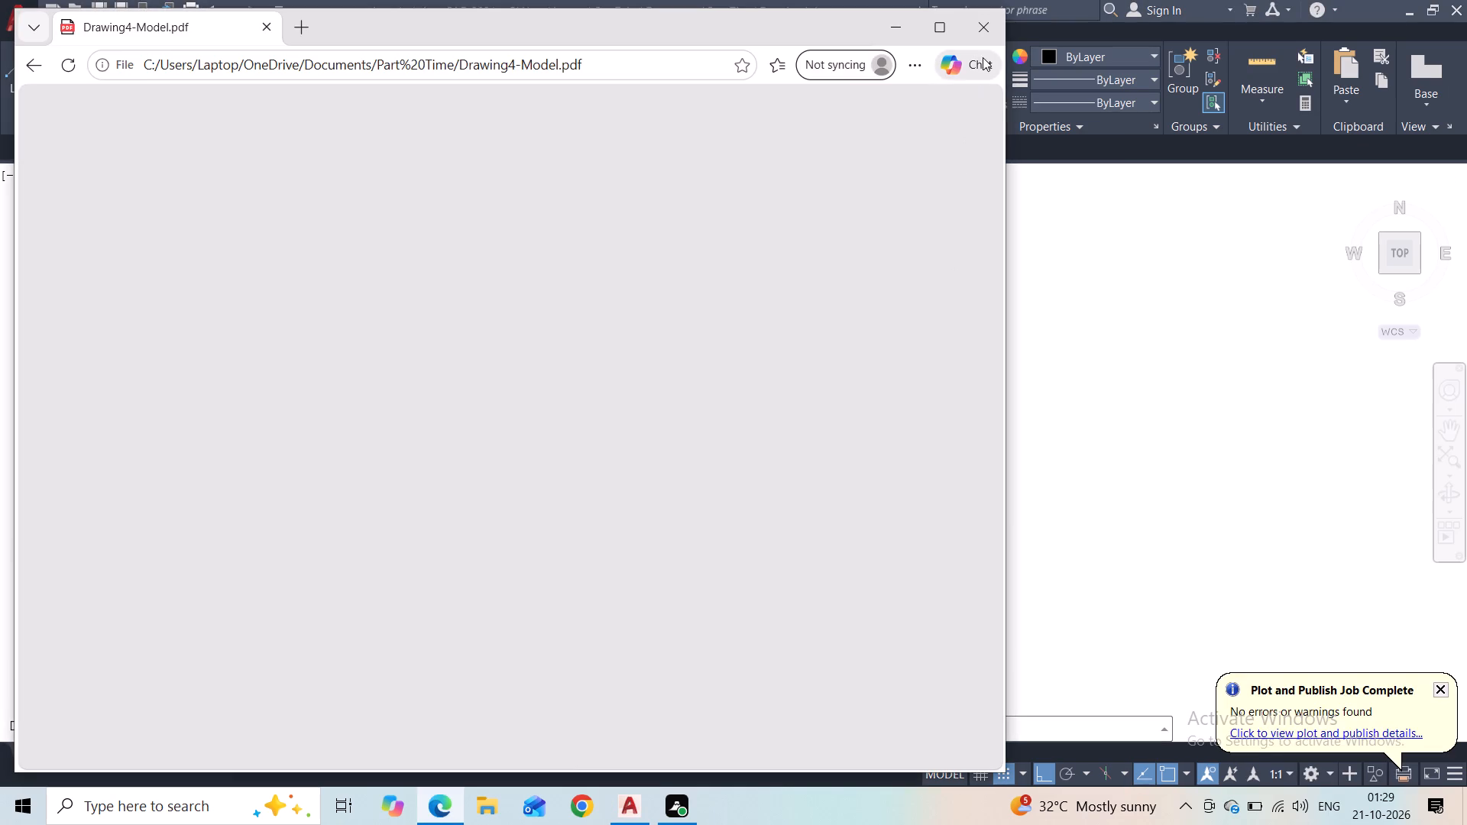
pyautogui.click(986, 27)
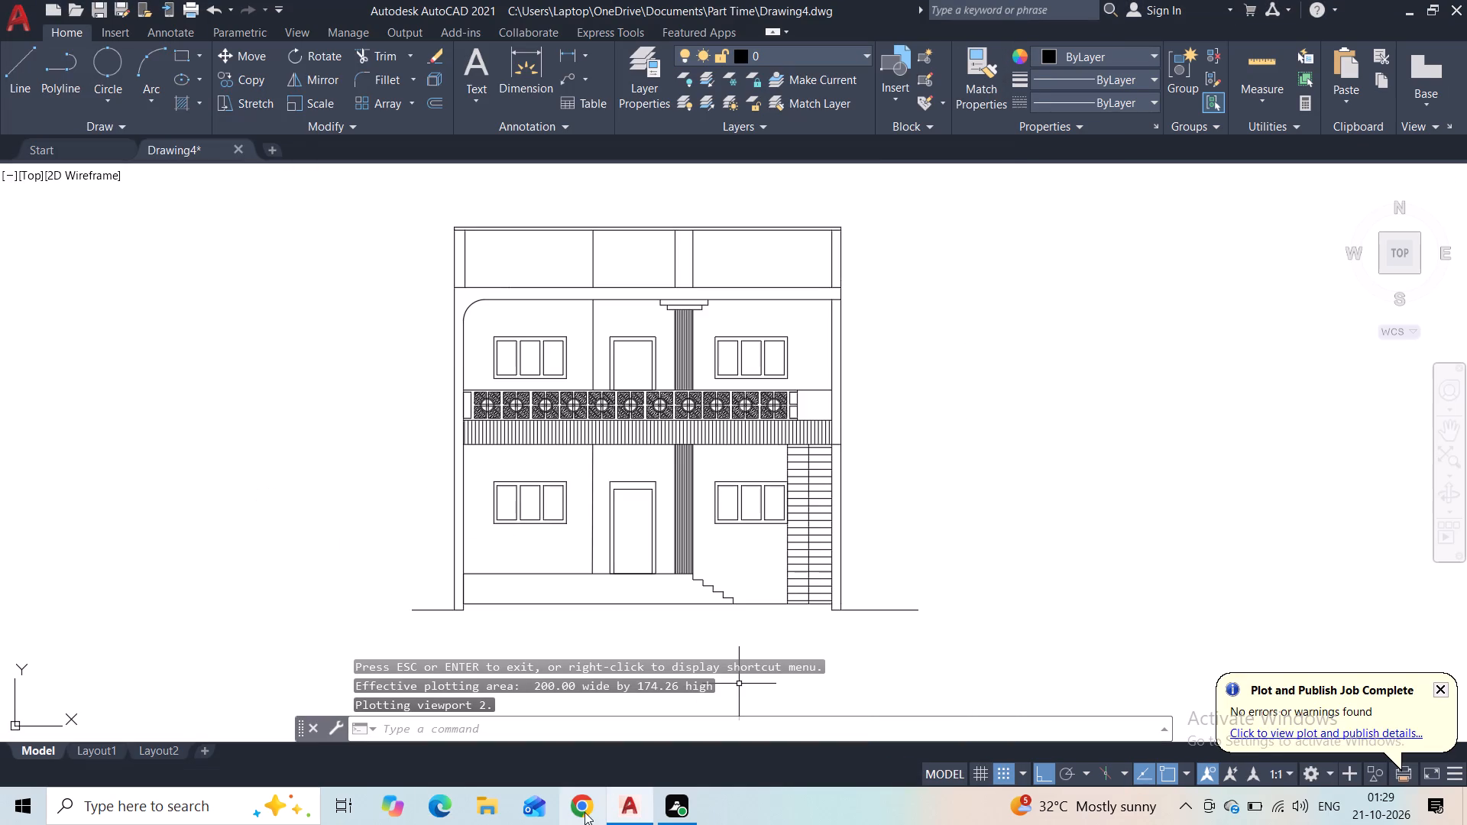